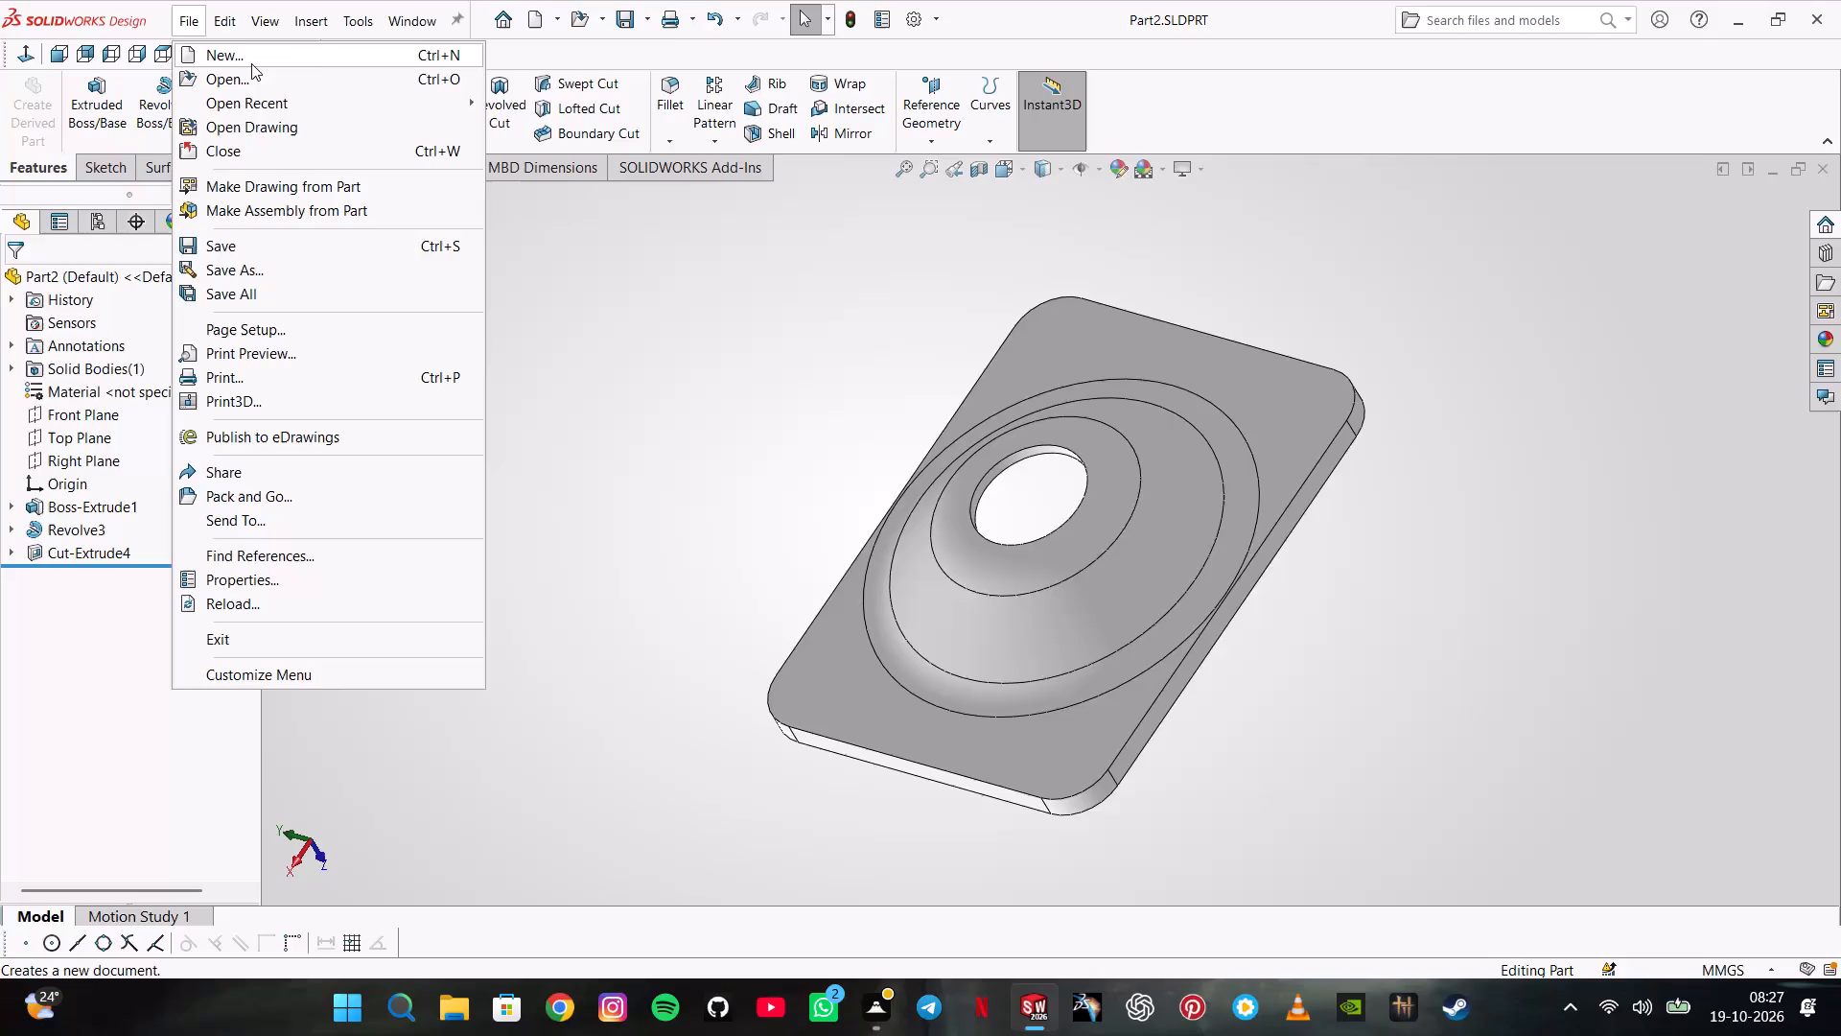
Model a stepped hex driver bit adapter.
Create a new part document.
{"action": "left_click", "coordinate": [251, 63]}
{"action": "left_click", "coordinate": [784, 761]}
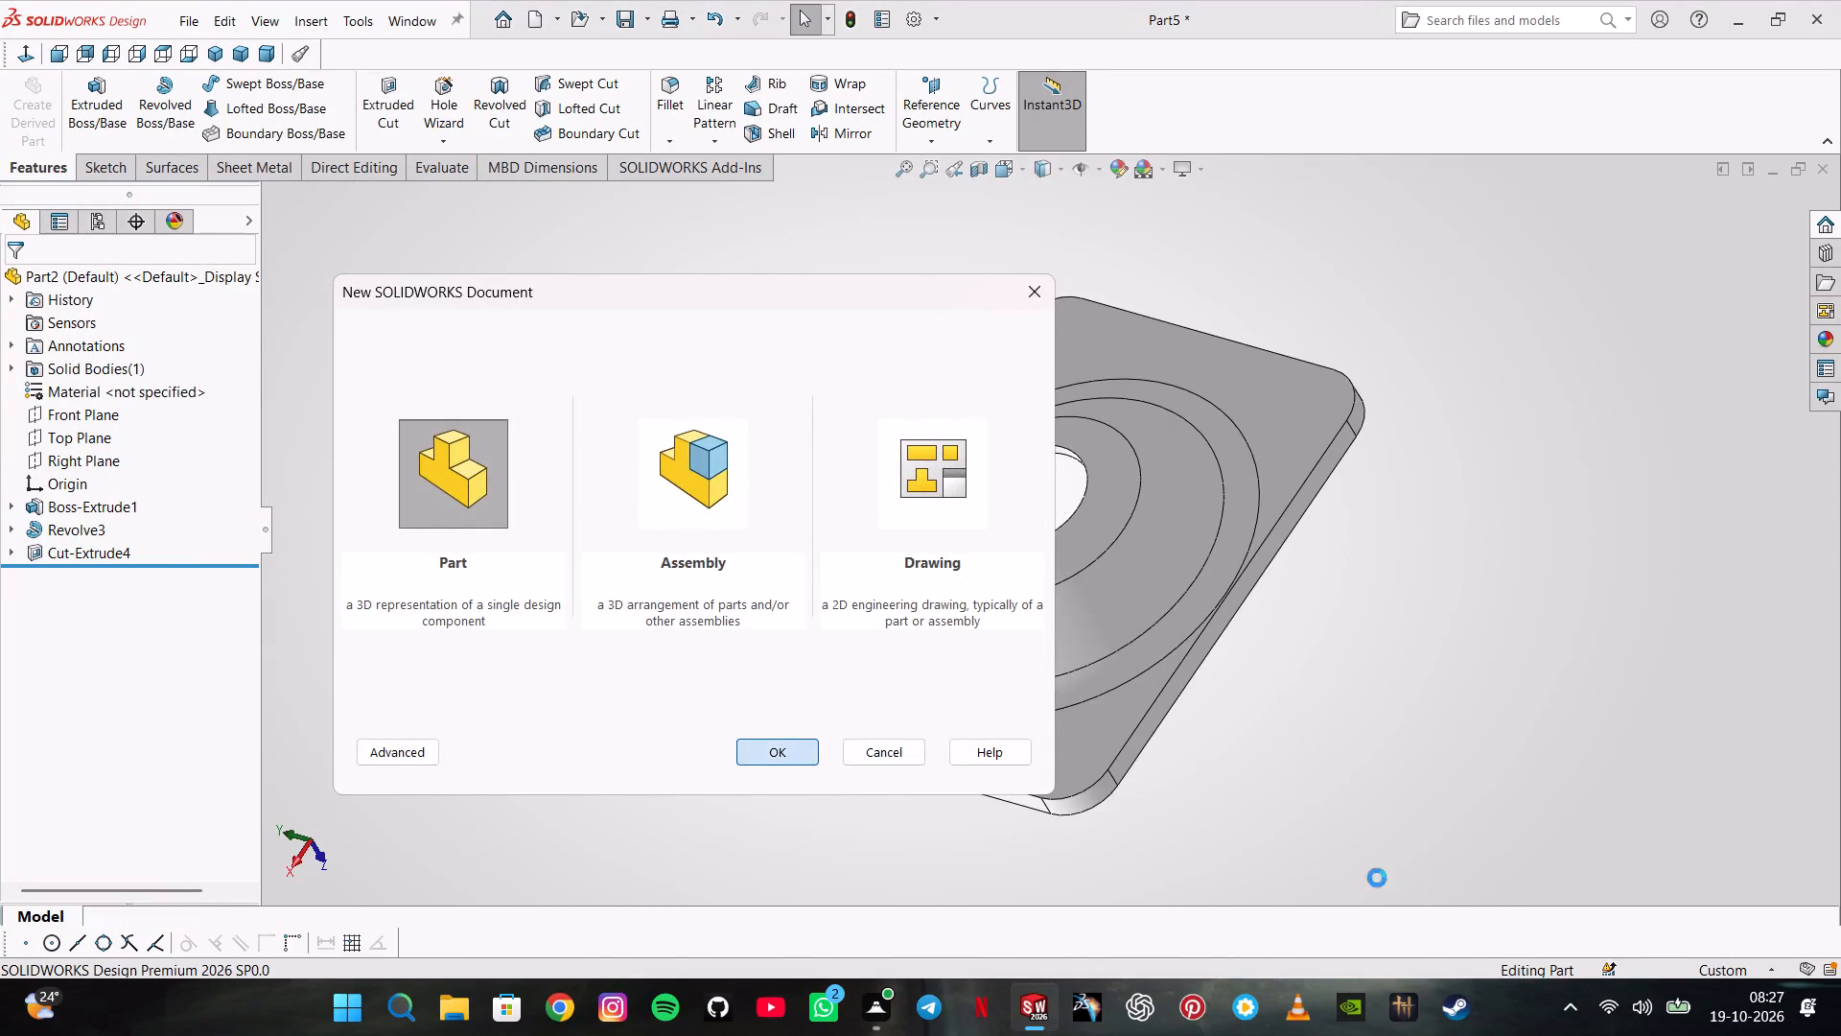
Set the new part's unit system to MMGS (millimeter, gram, second).
{"action": "left_click", "coordinate": [1710, 961]}
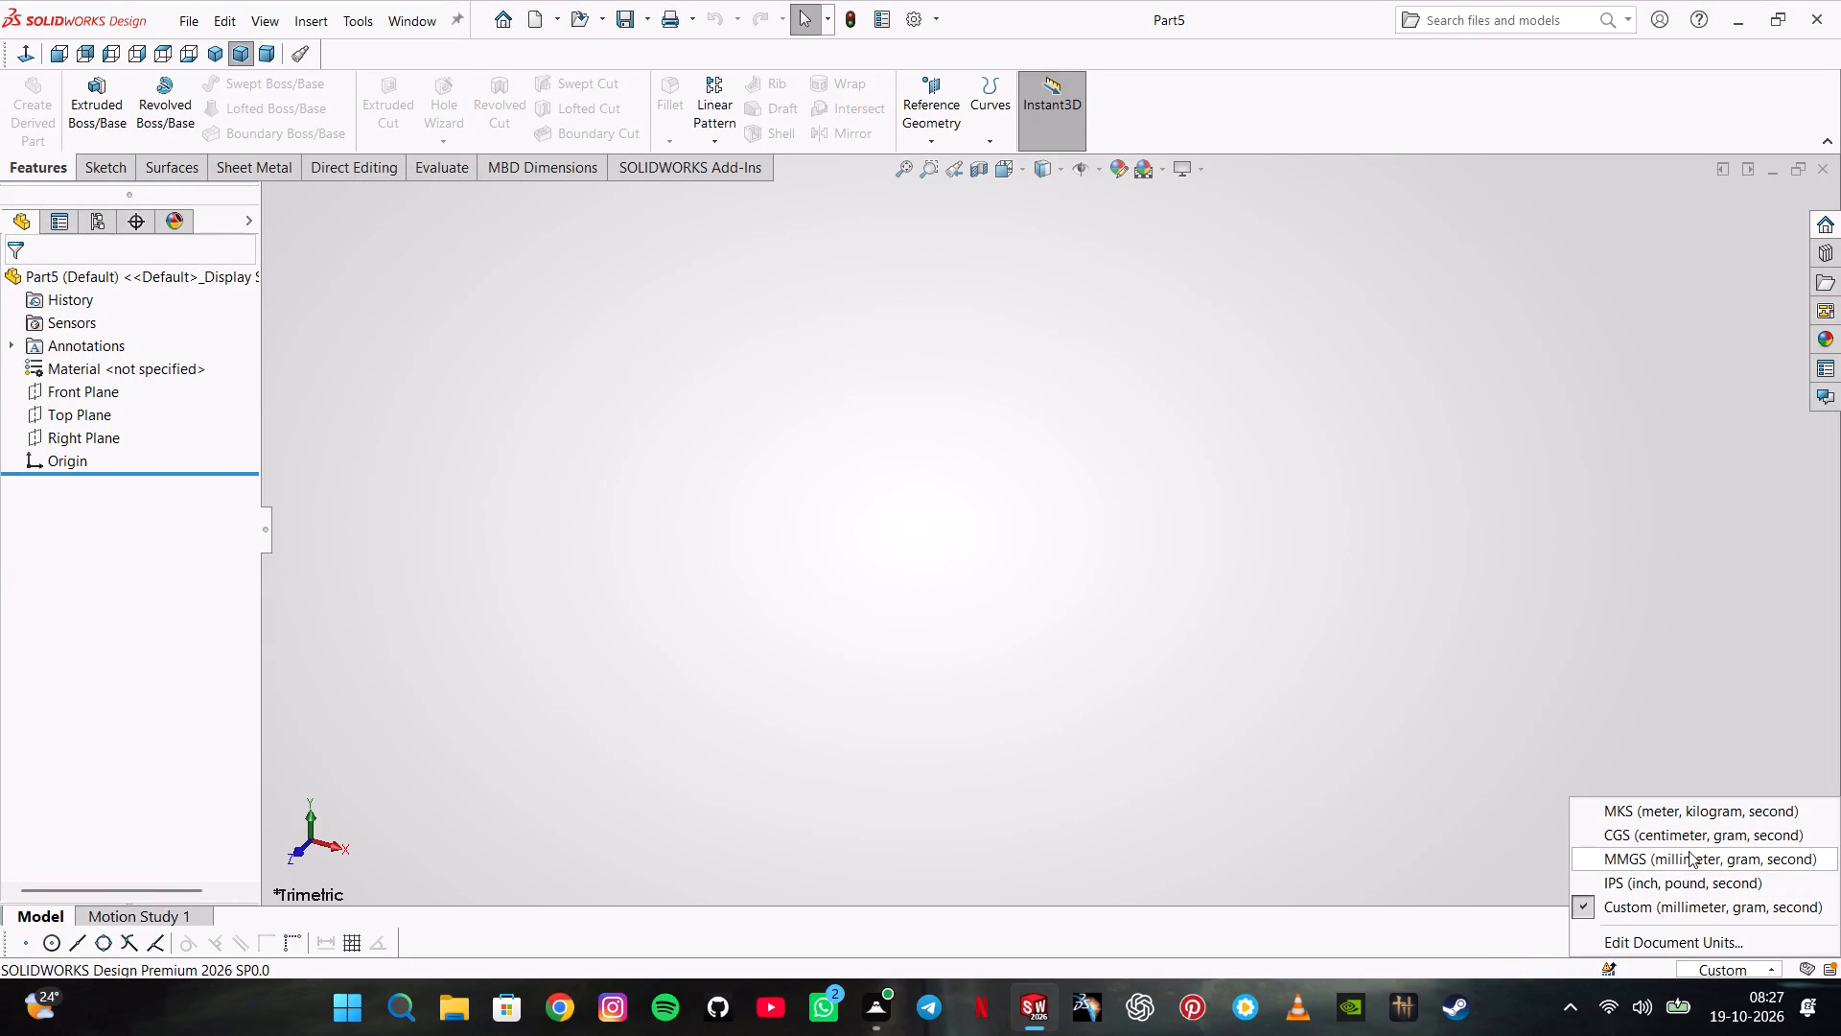
{"action": "left_click", "coordinate": [1689, 851]}
Start a new sketch on the Front Plane.
{"action": "left_click", "coordinate": [50, 395]}
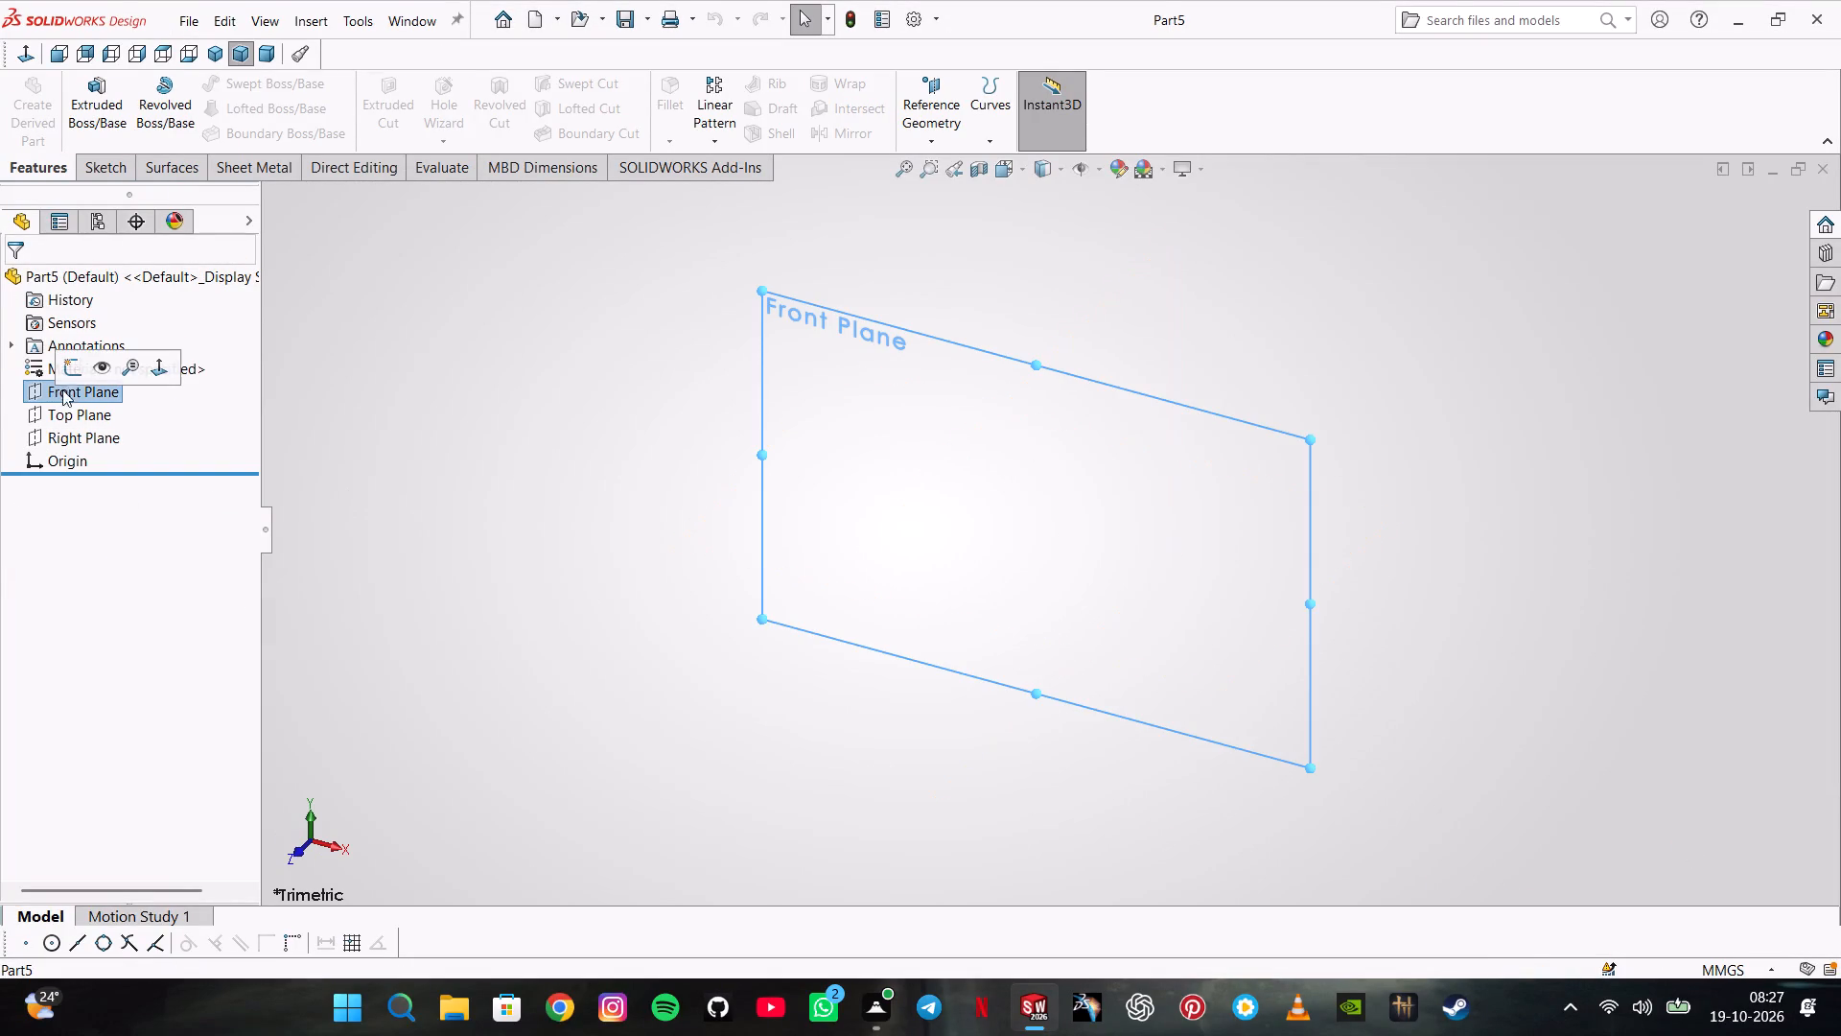
{"action": "left_click", "coordinate": [80, 365]}
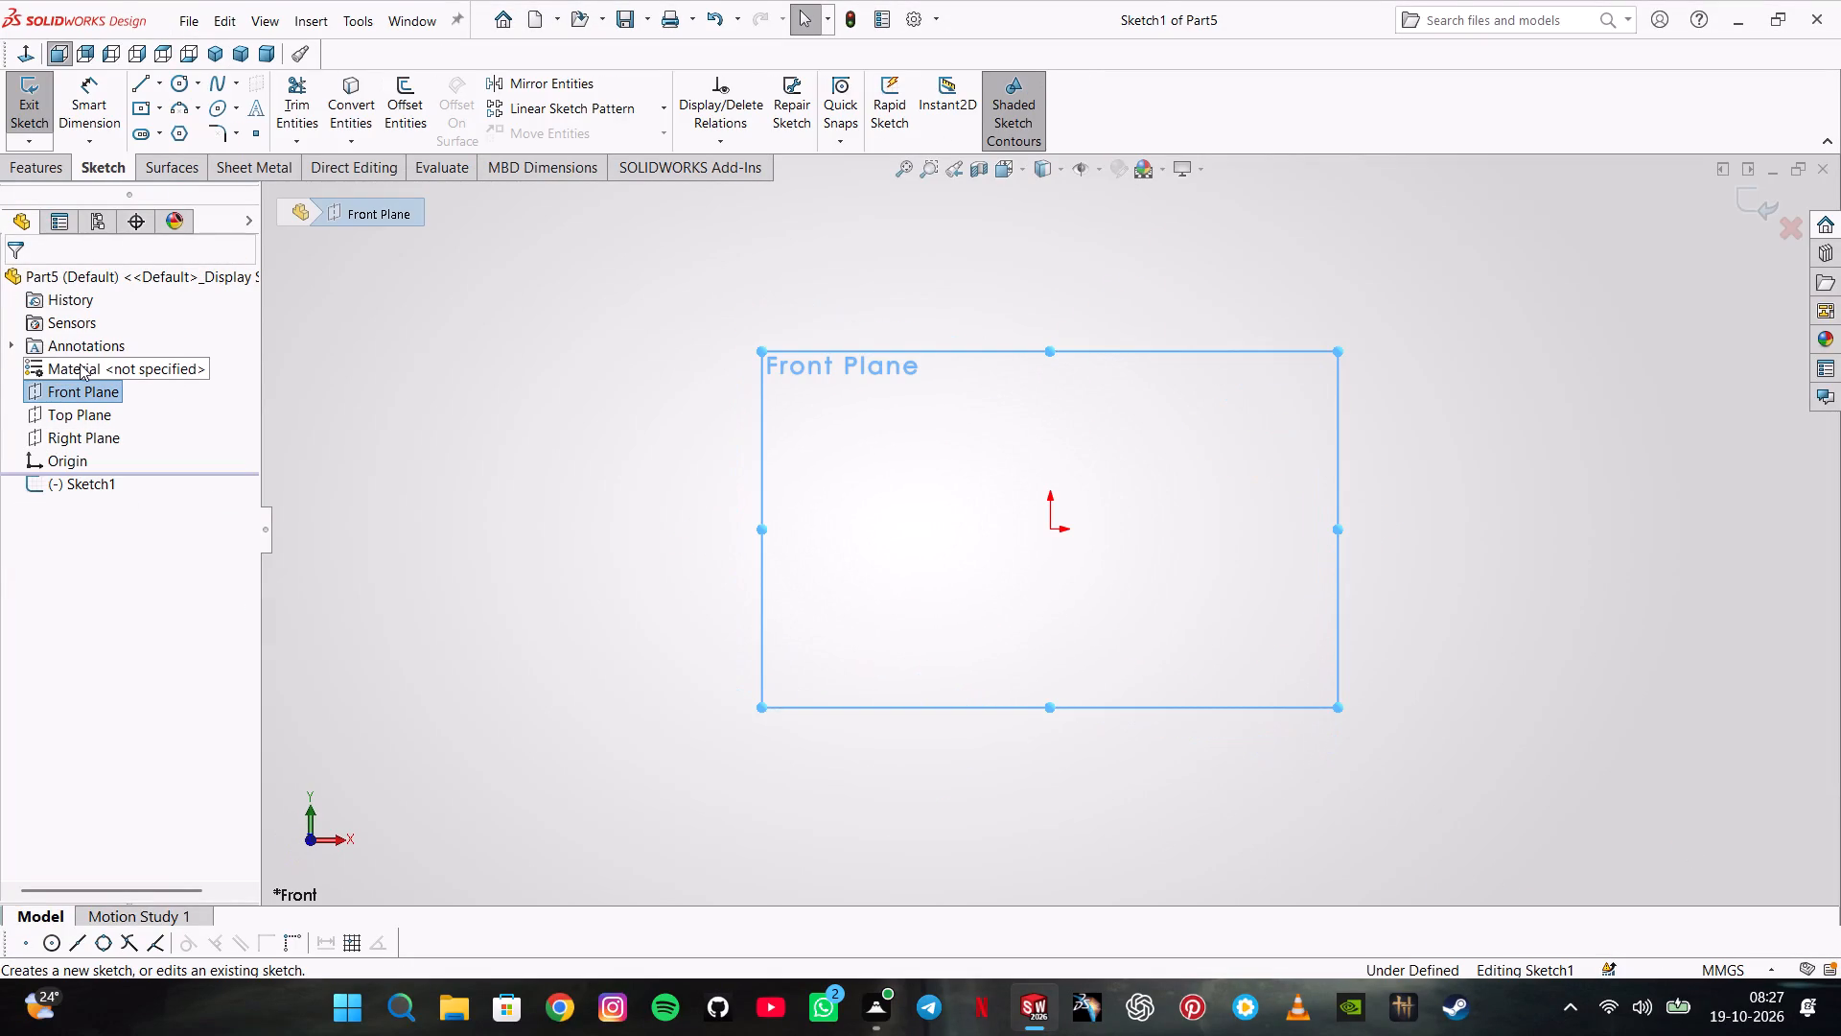
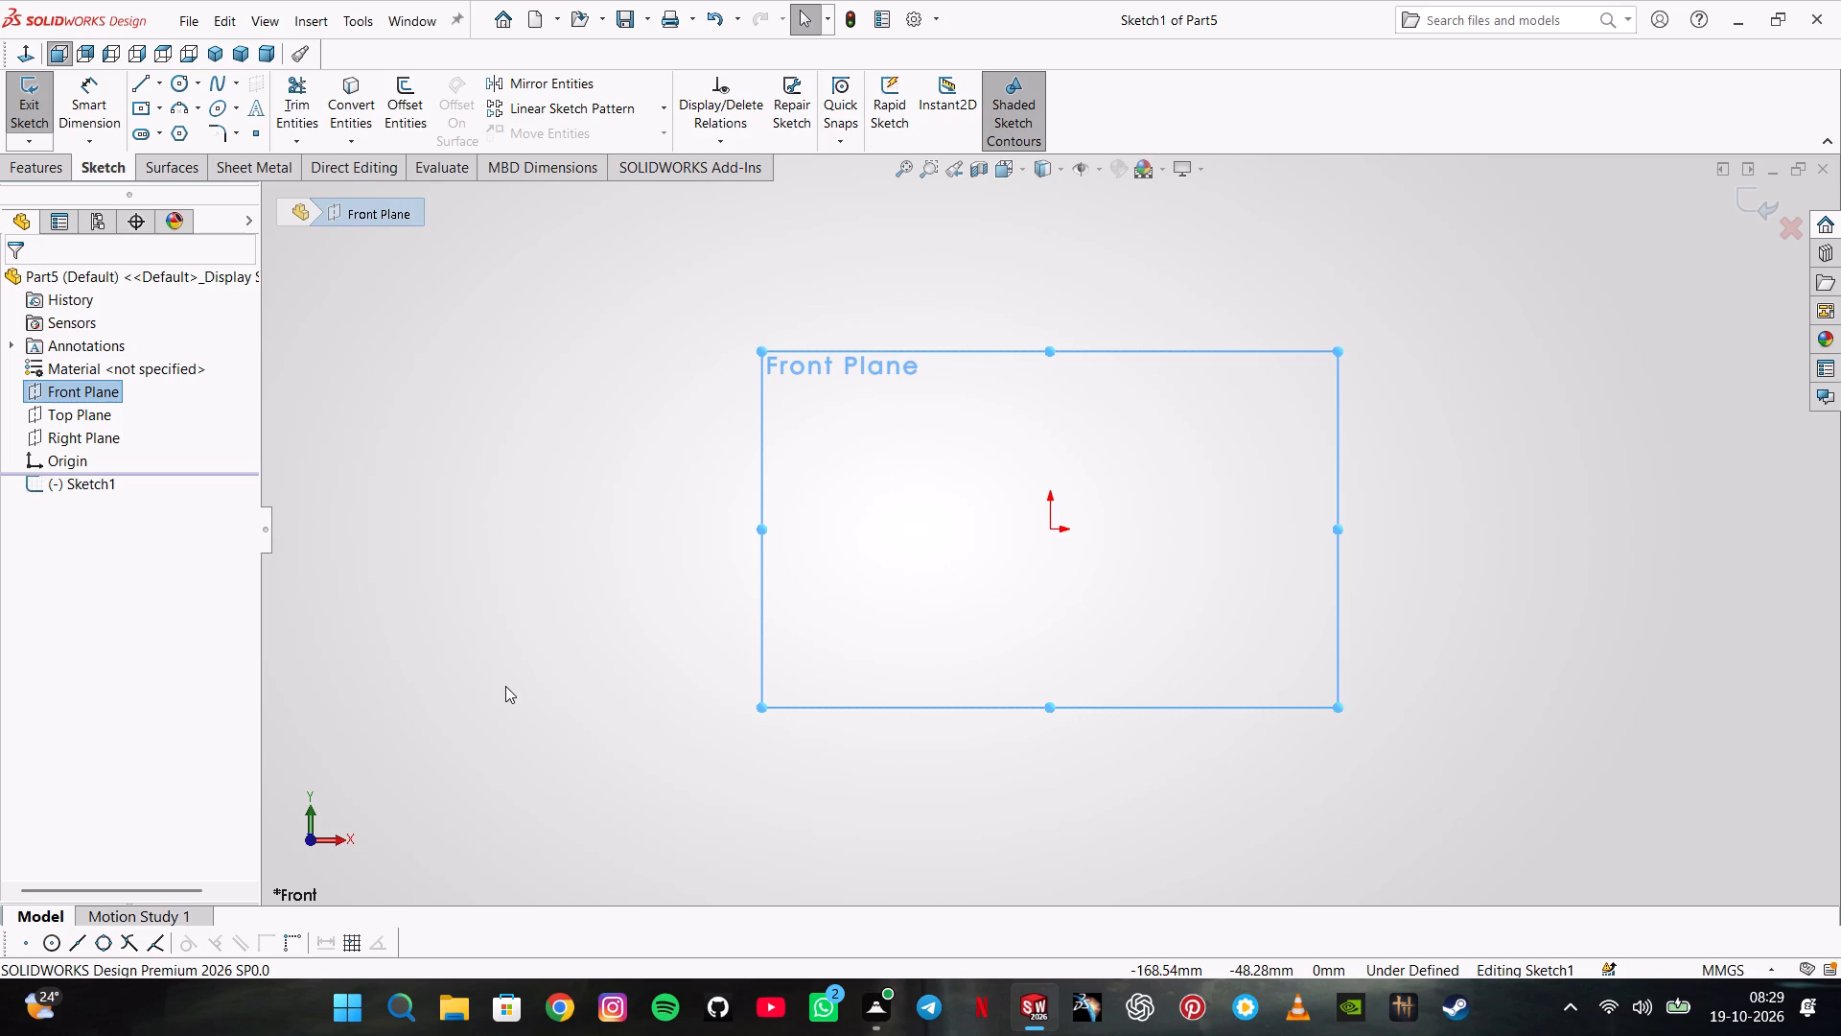
Sketch a six-sided polygon centred on the origin, with an inscribed circle about 81 mm in diameter.
{"action": "left_click", "coordinate": [174, 130]}
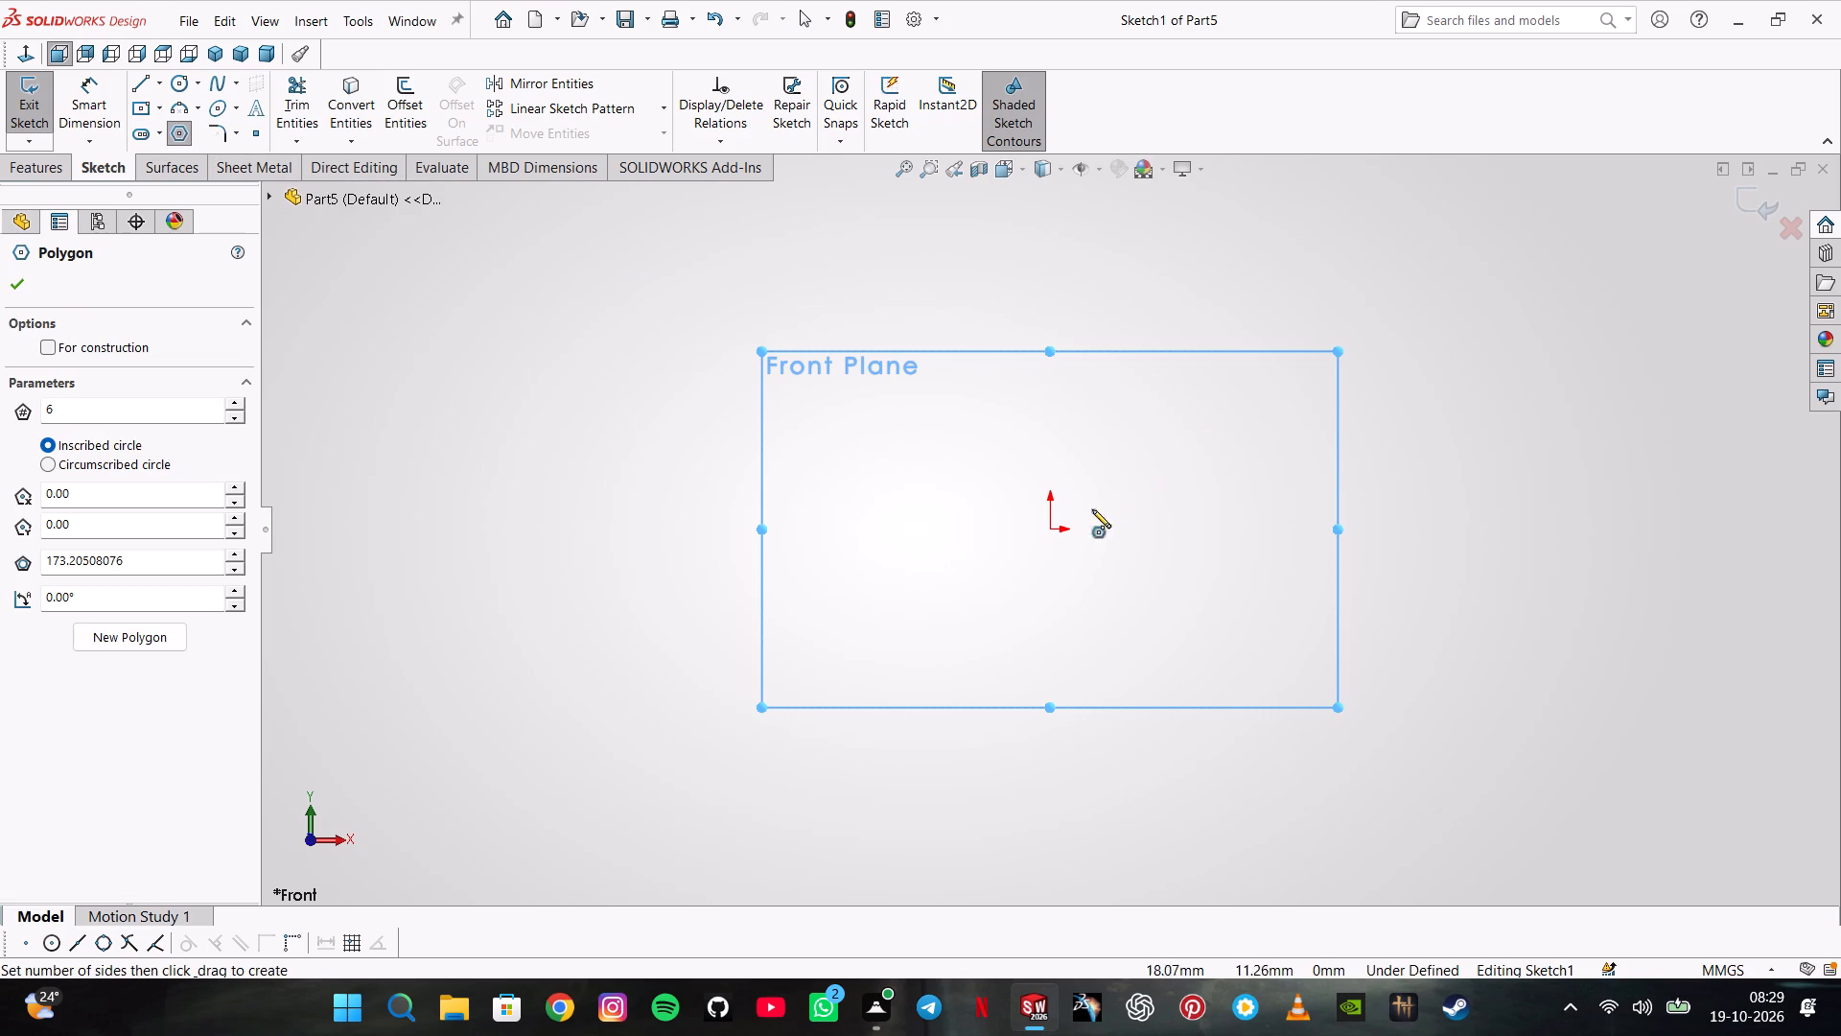
{"action": "left_click", "coordinate": [1054, 530]}
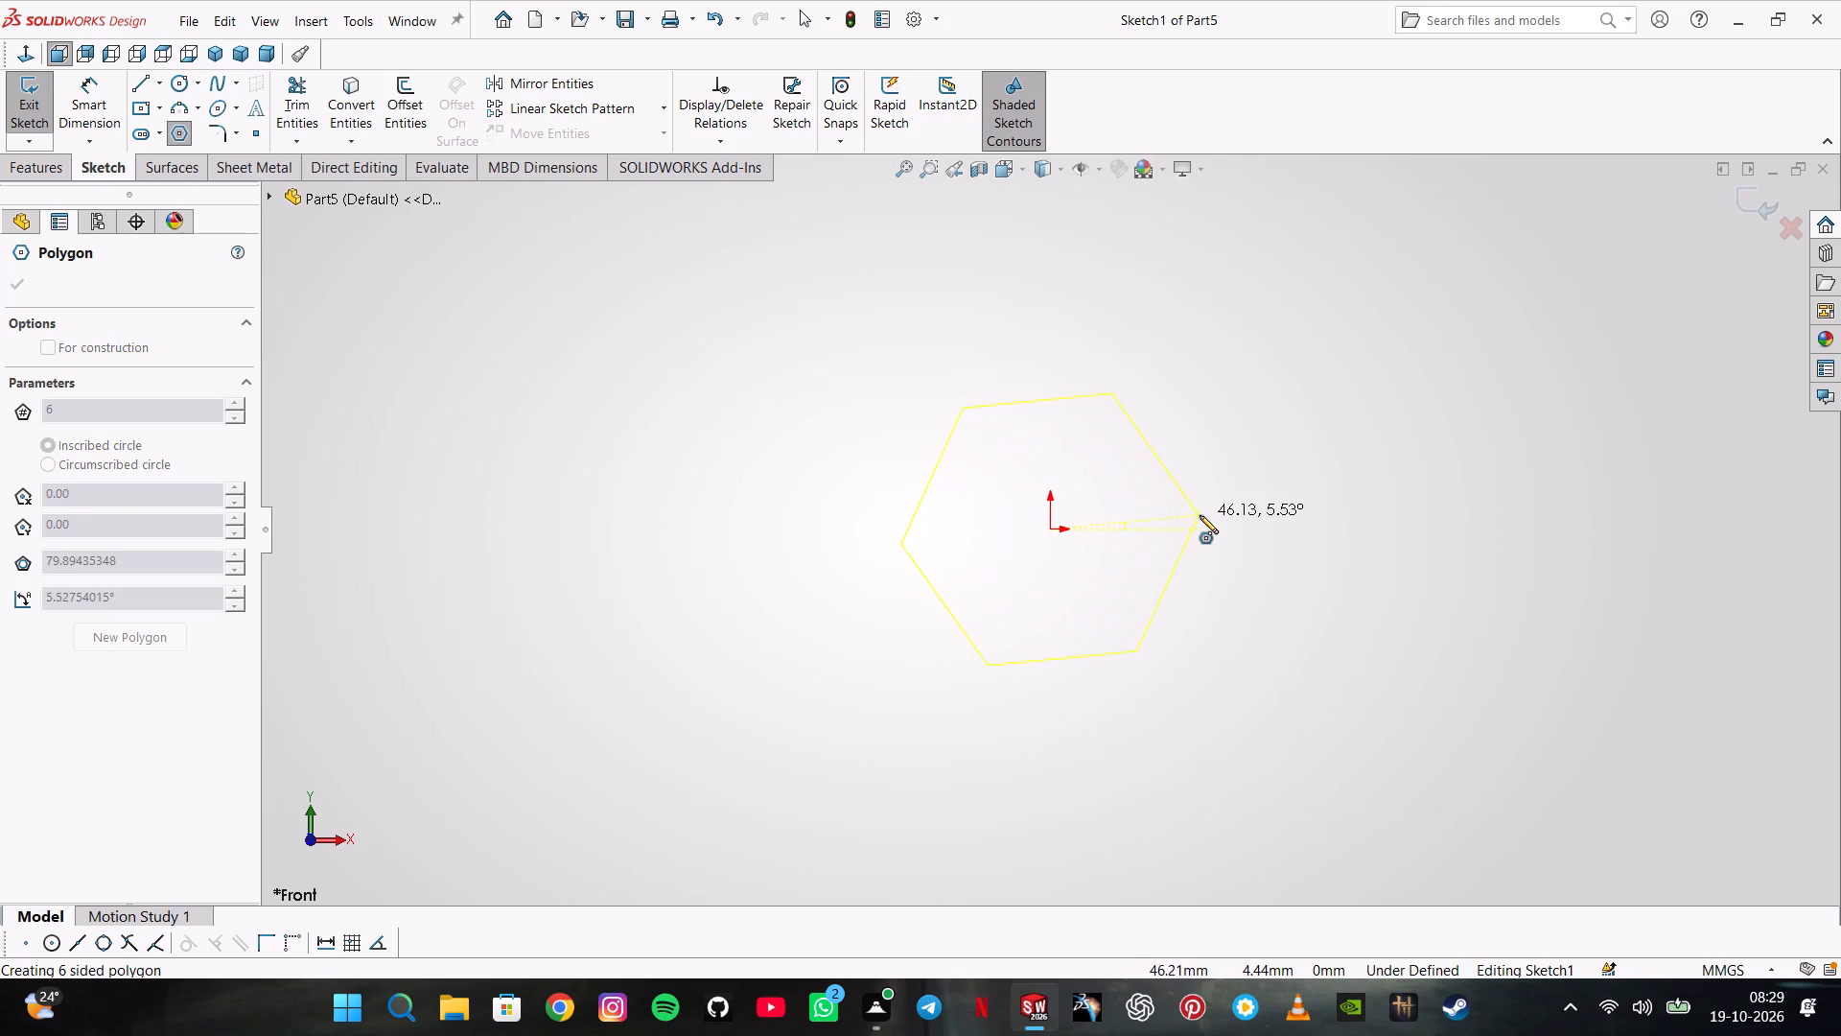
{"action": "left_click", "coordinate": [1201, 526]}
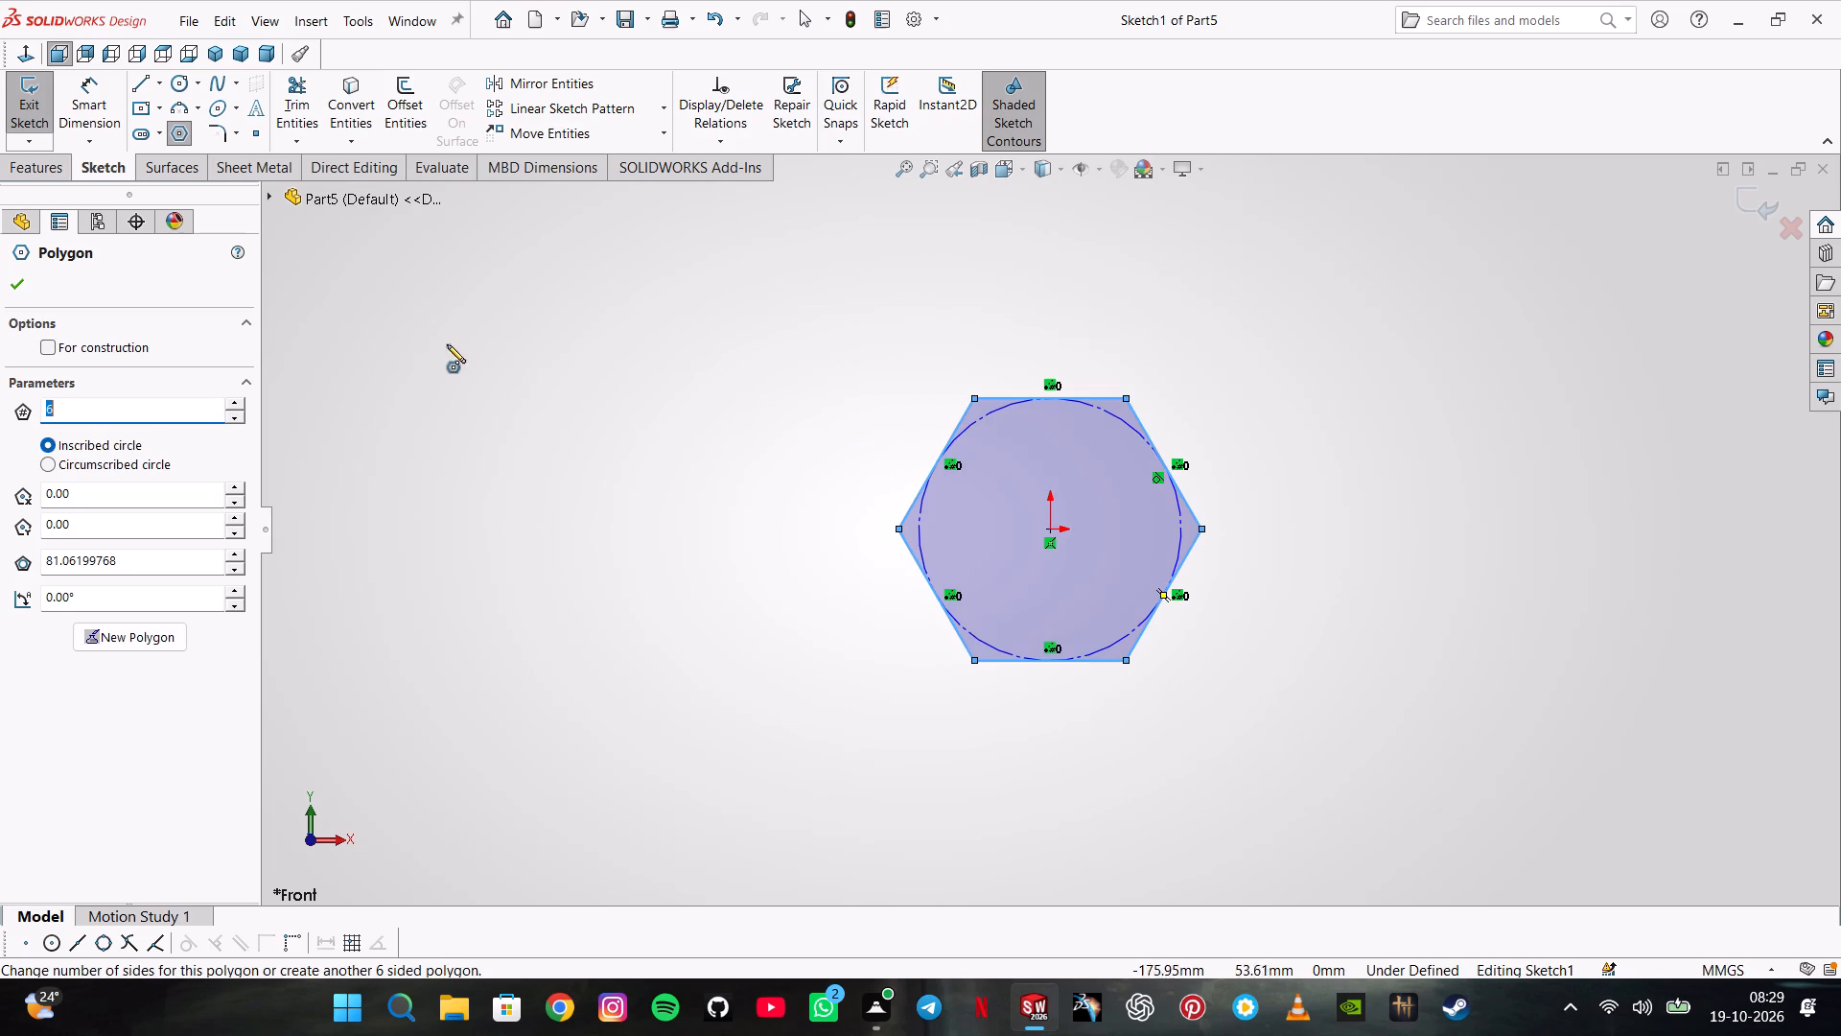
Dimension the diameter of the hexagon's inscribed construction circle as 4 mm.
{"action": "left_click", "coordinate": [69, 104]}
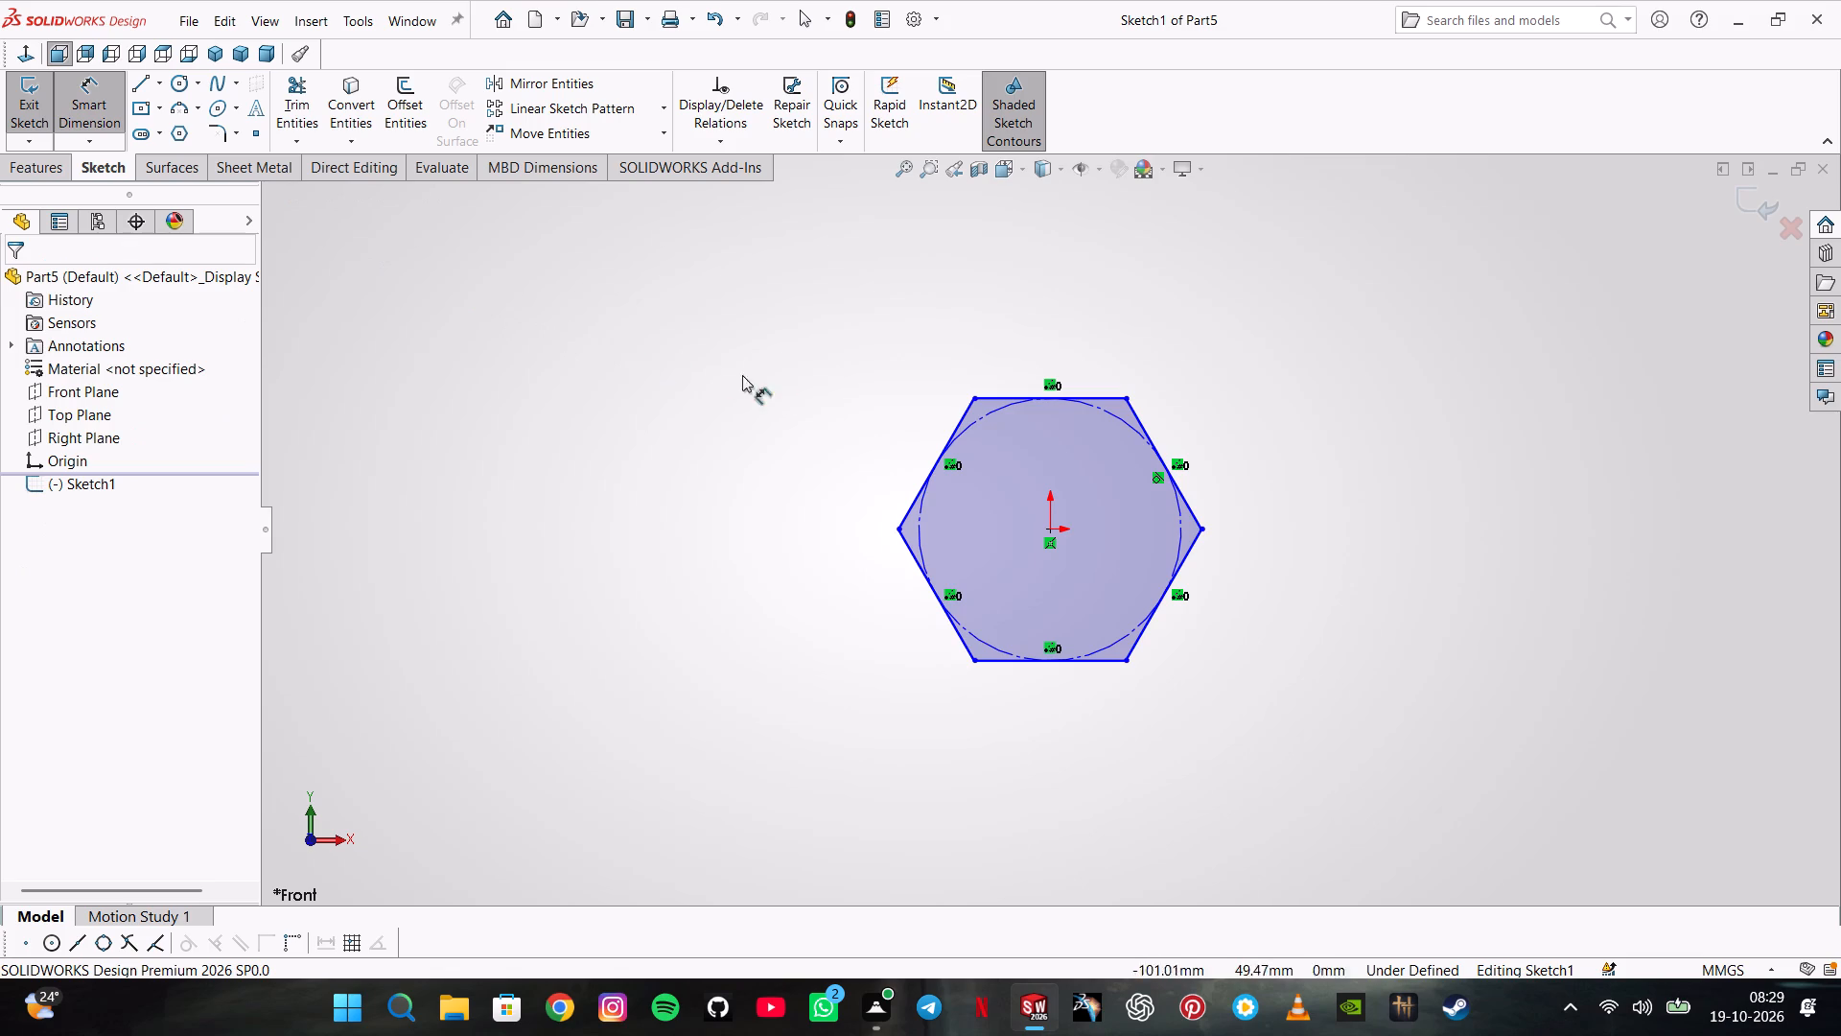
{"action": "left_click", "coordinate": [983, 427]}
{"action": "left_click", "coordinate": [982, 420]}
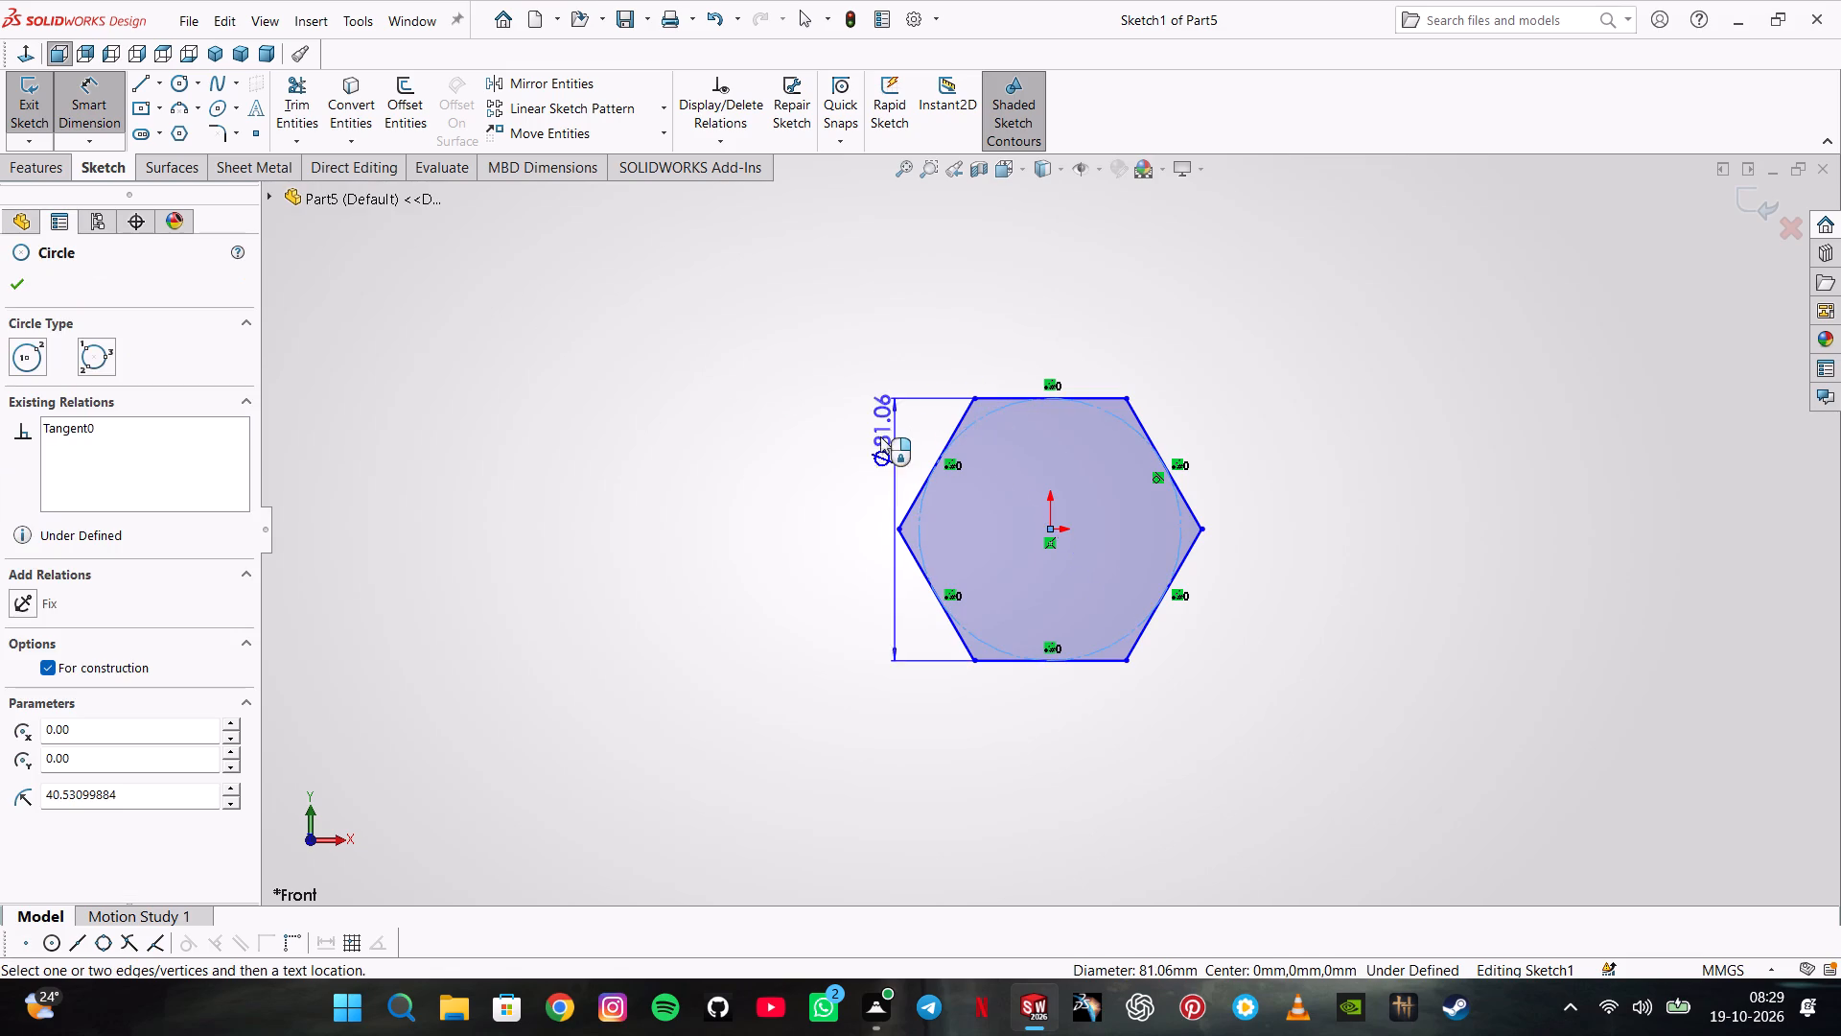
{"action": "left_click", "coordinate": [831, 447]}
{"action": "key", "text": "4"}
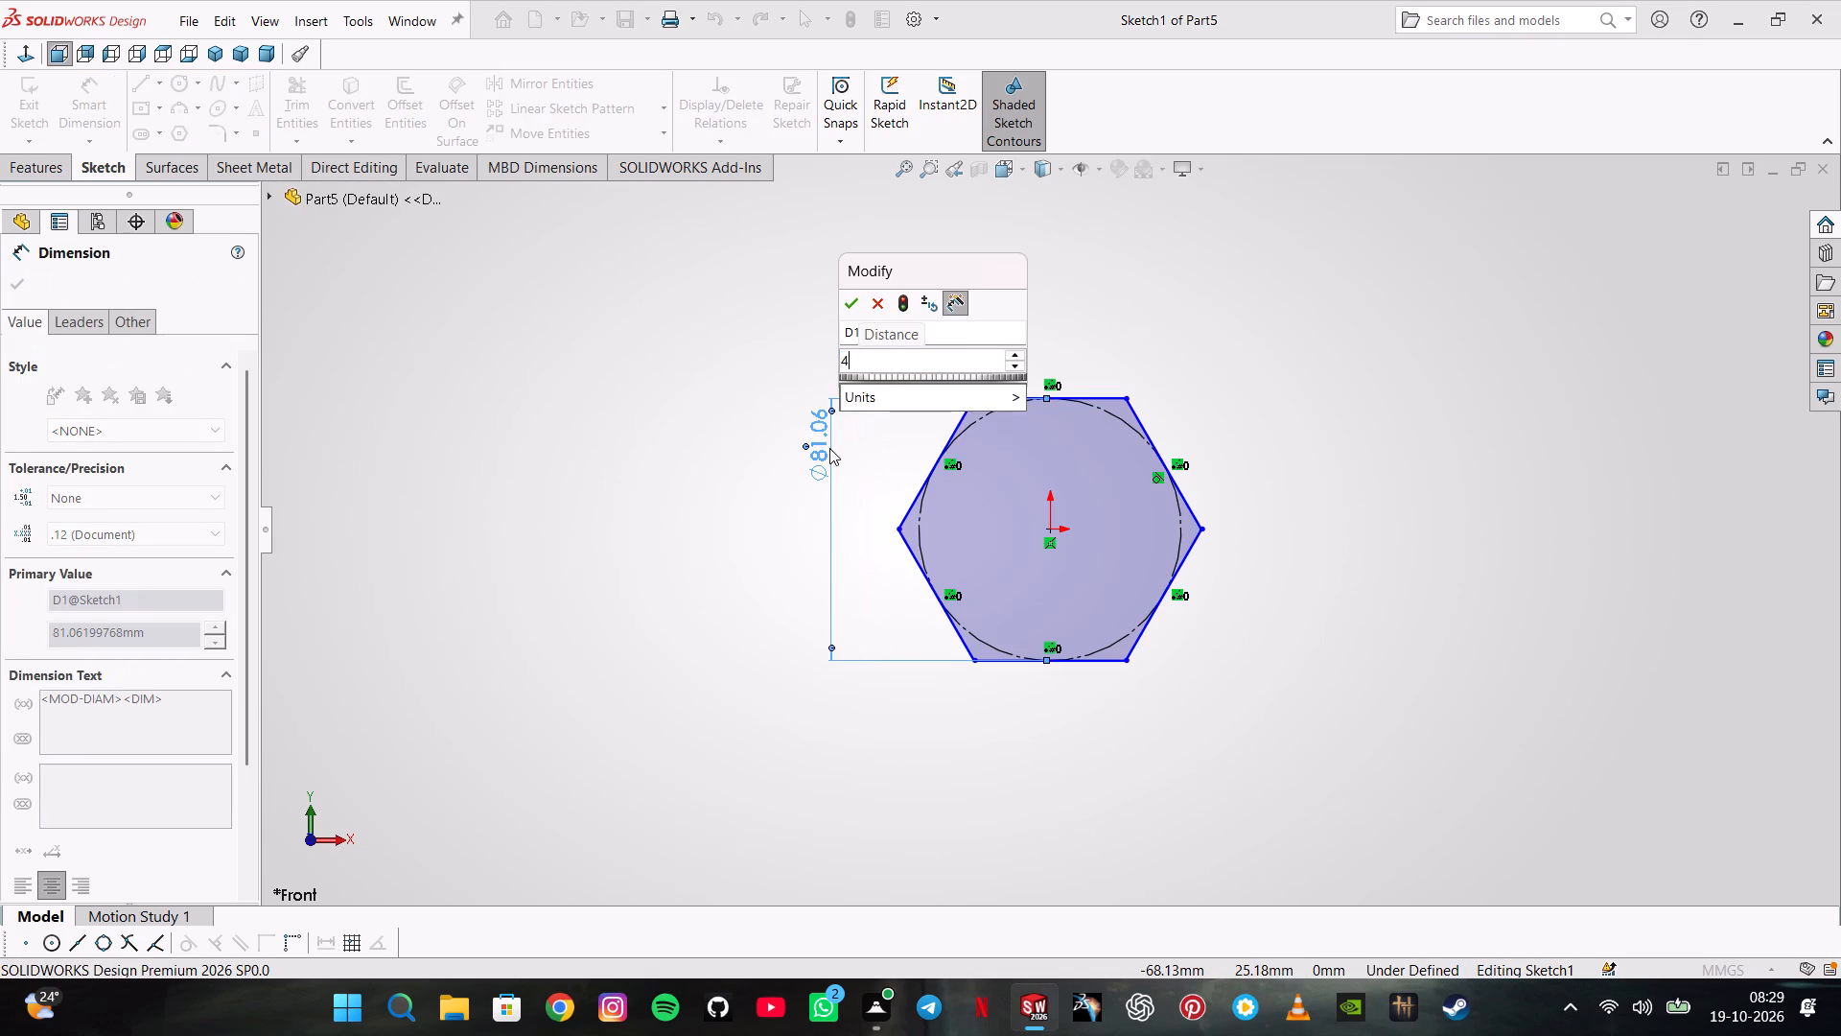
{"action": "key", "text": "Return"}
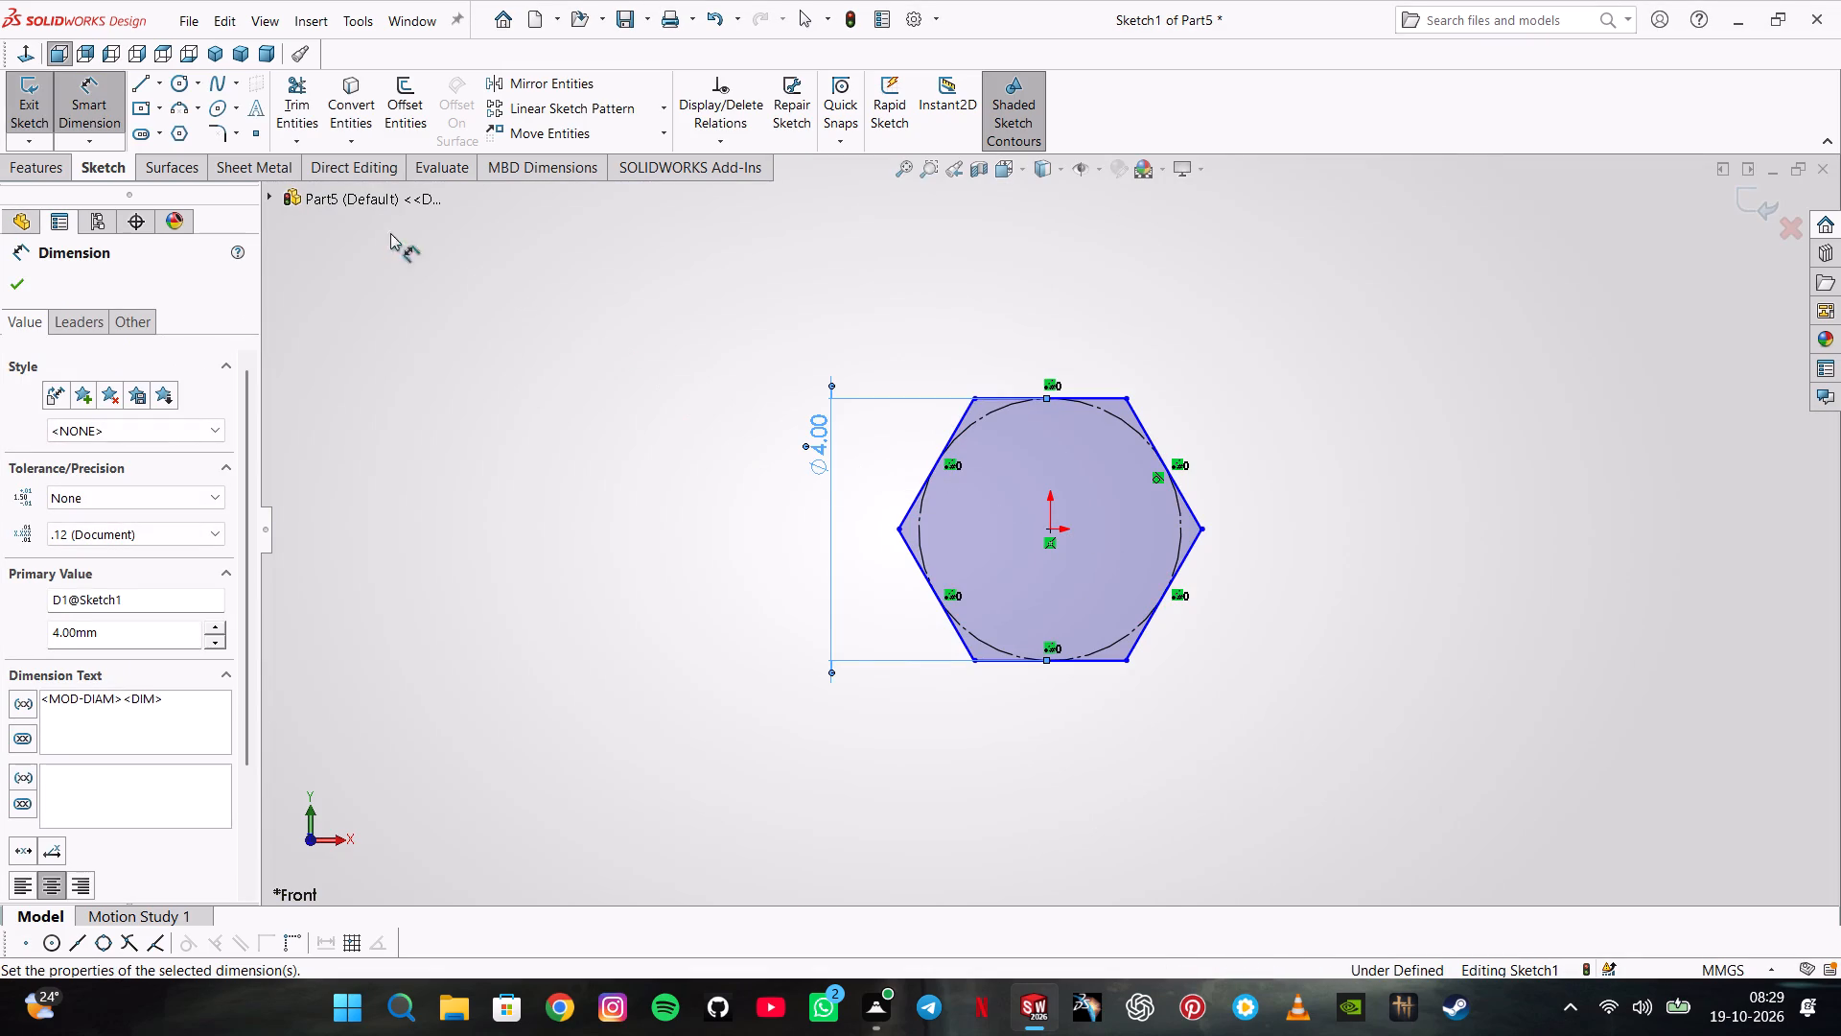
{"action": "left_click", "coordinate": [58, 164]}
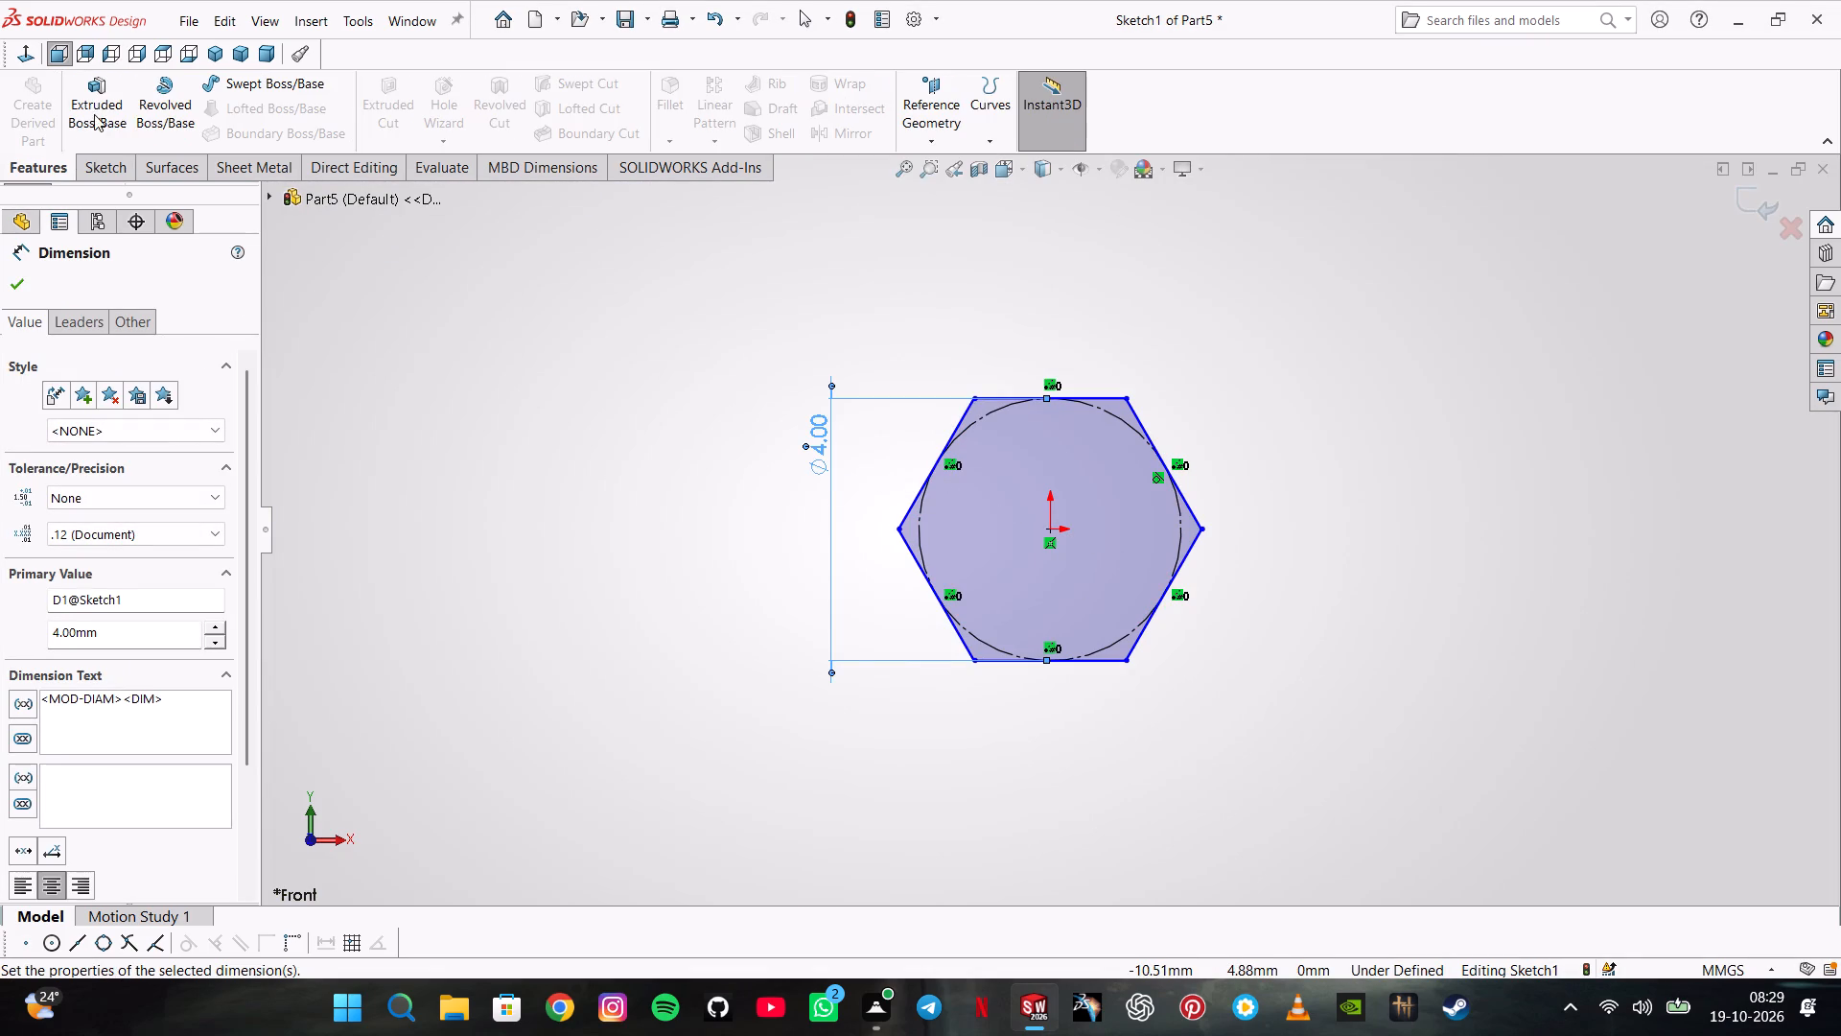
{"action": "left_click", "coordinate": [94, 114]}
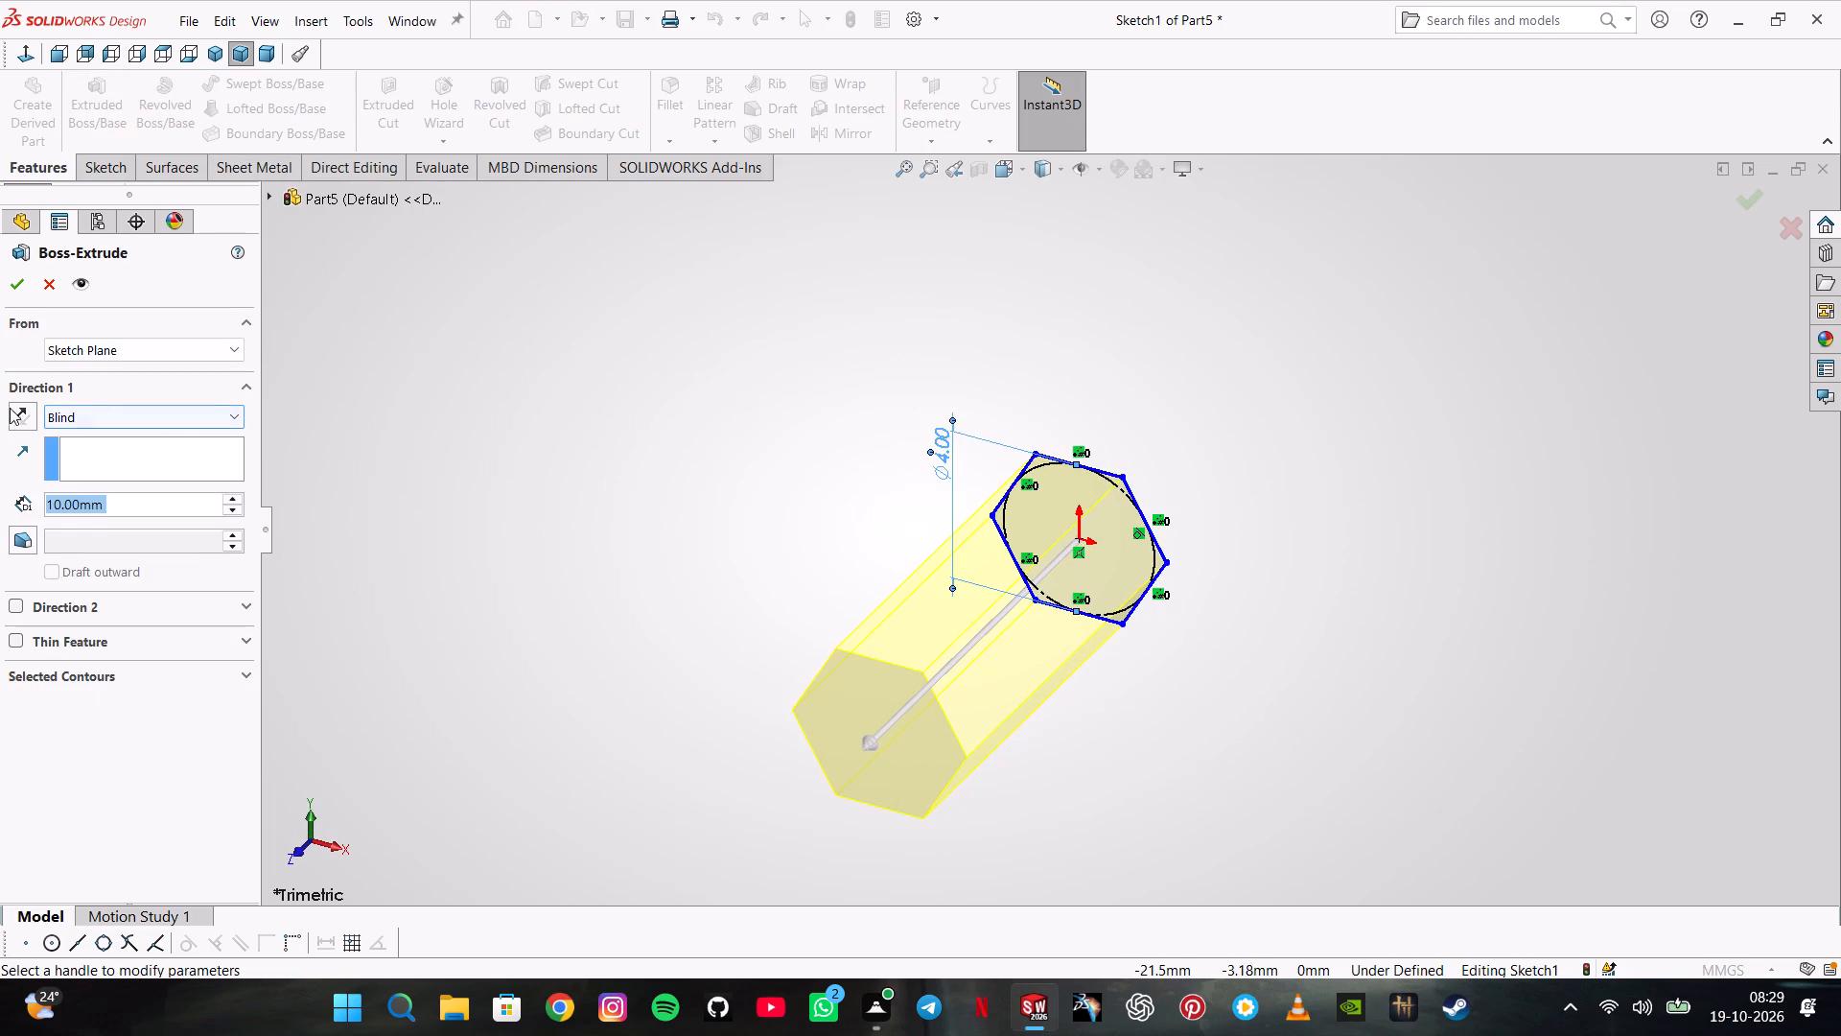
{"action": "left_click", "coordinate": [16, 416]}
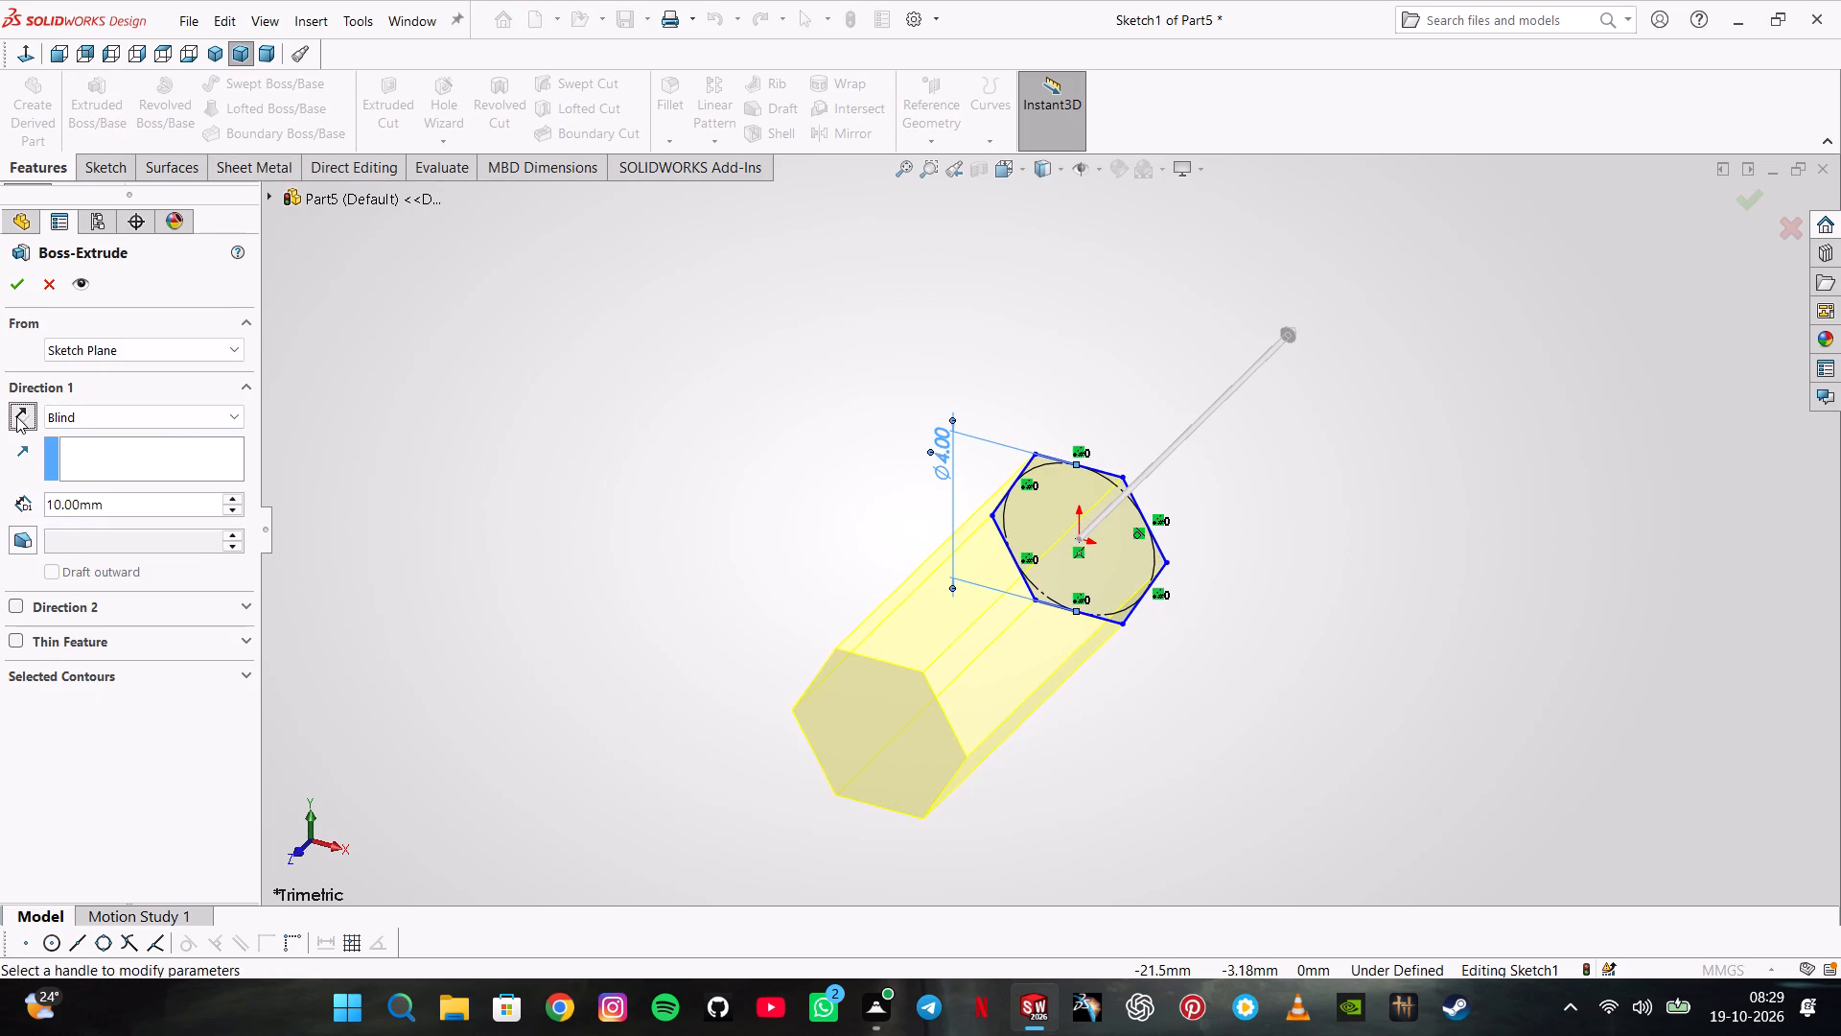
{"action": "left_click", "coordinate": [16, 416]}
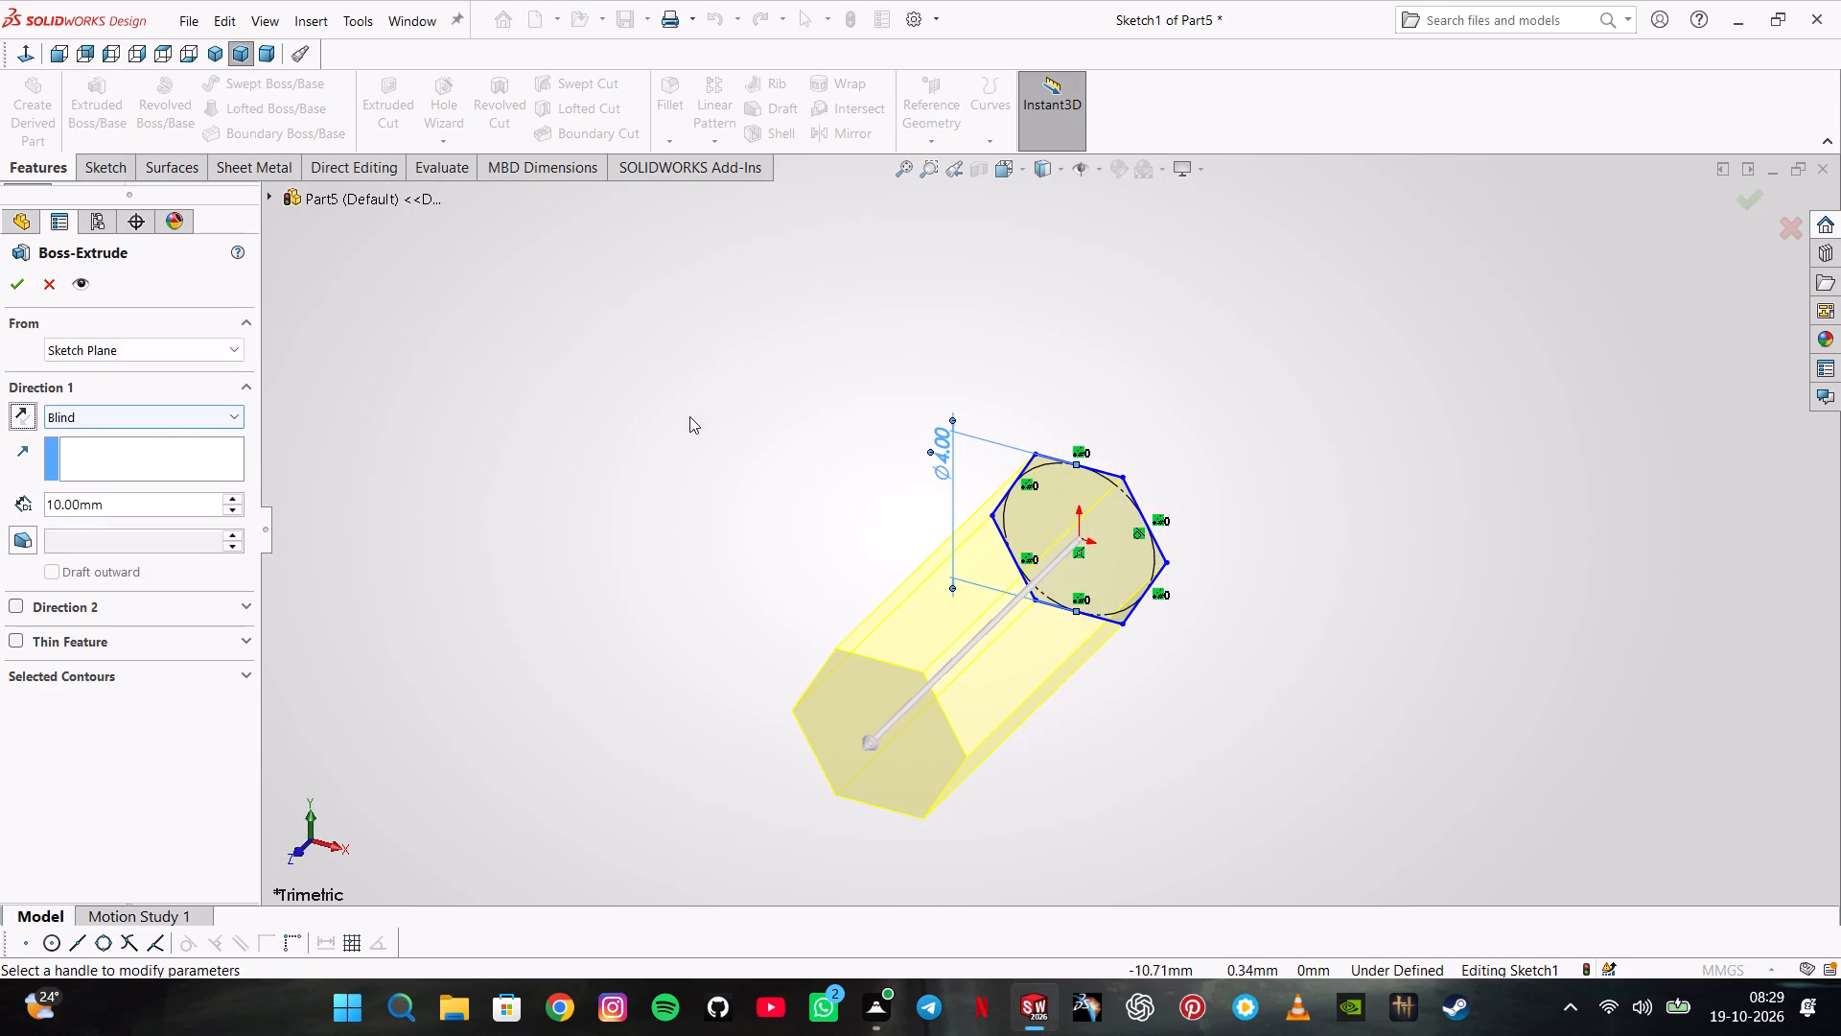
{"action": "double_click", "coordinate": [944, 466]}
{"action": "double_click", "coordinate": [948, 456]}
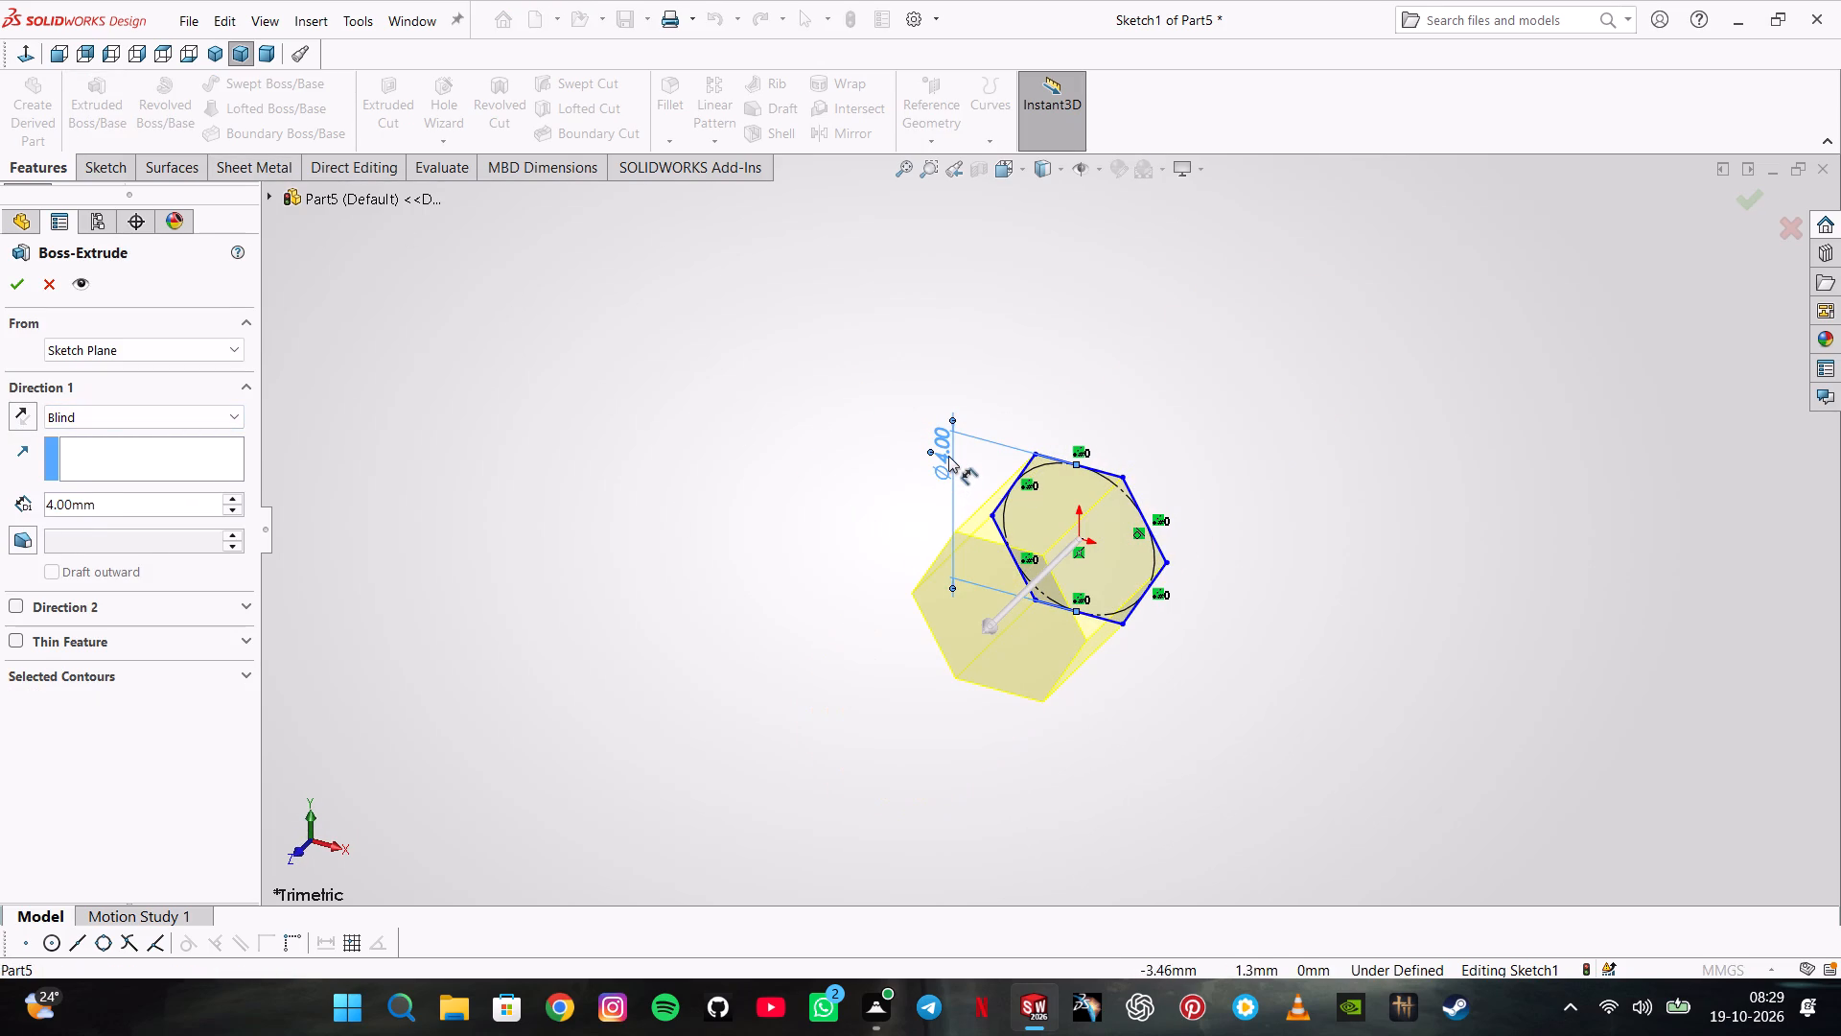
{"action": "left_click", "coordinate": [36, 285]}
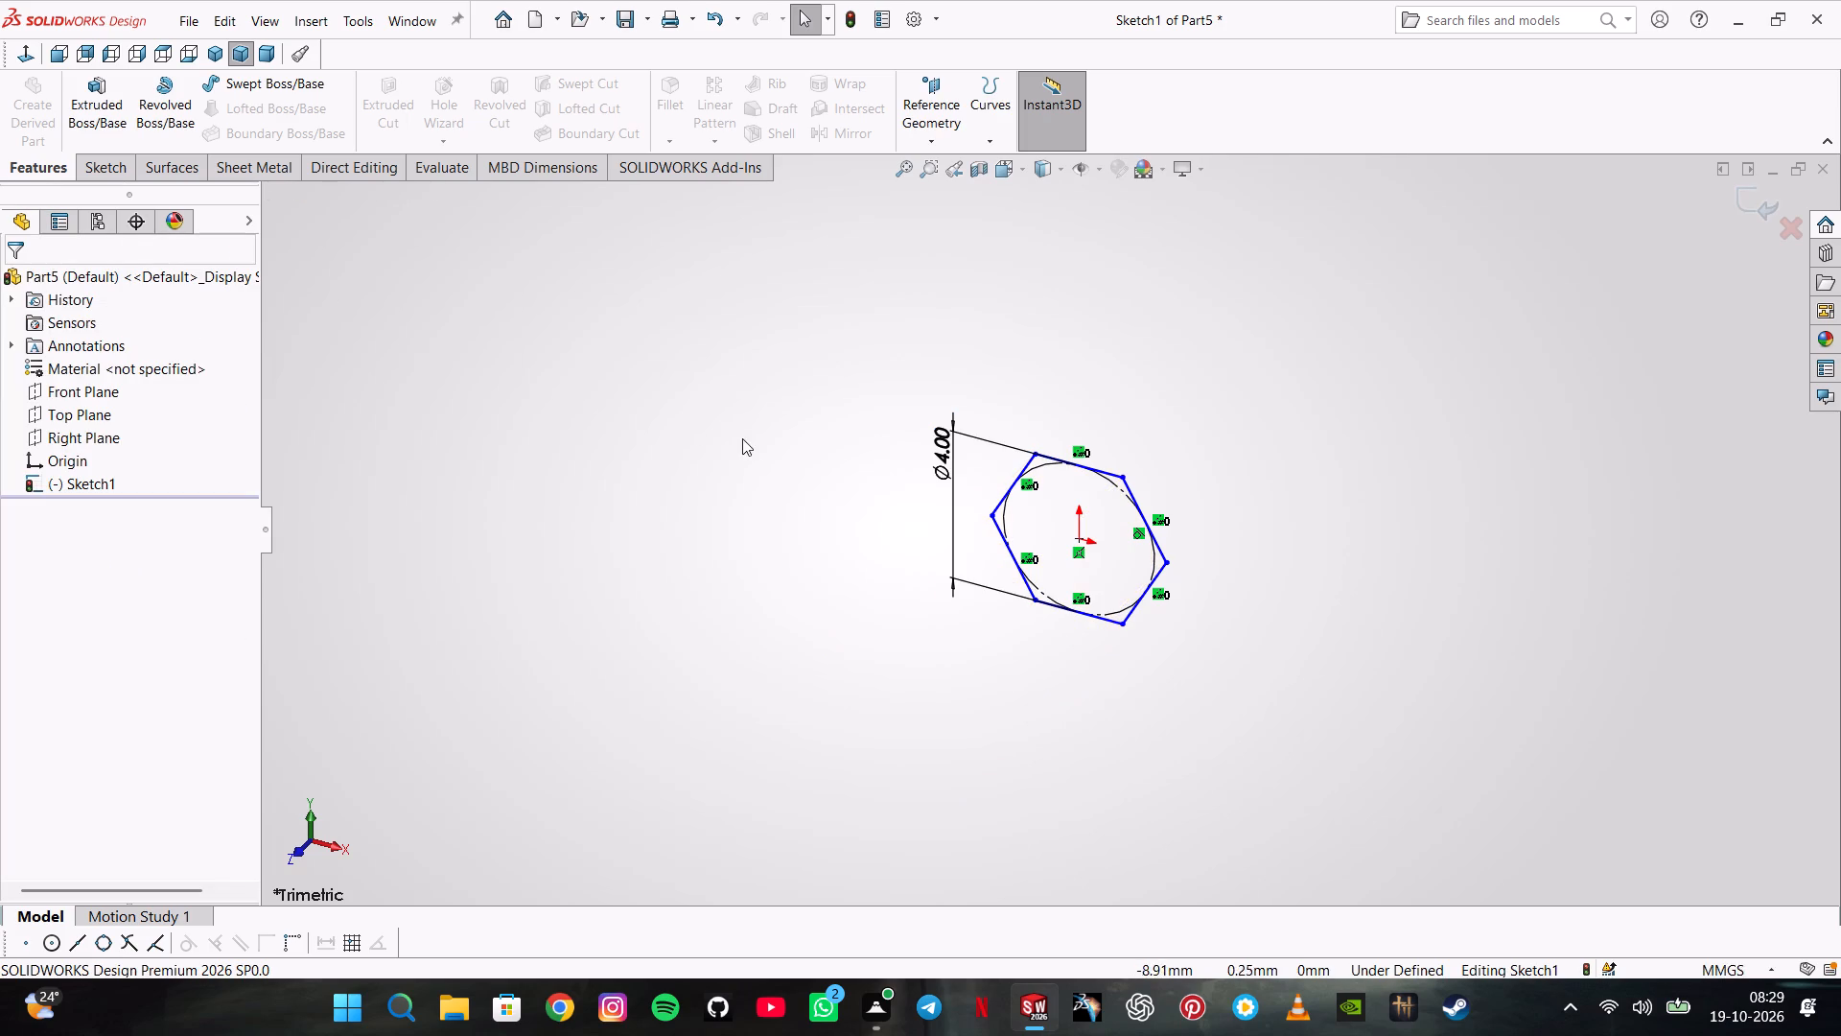
Set the diameter of the hexagon's inscribed circle to 6 mm.
{"action": "double_click", "coordinate": [954, 441]}
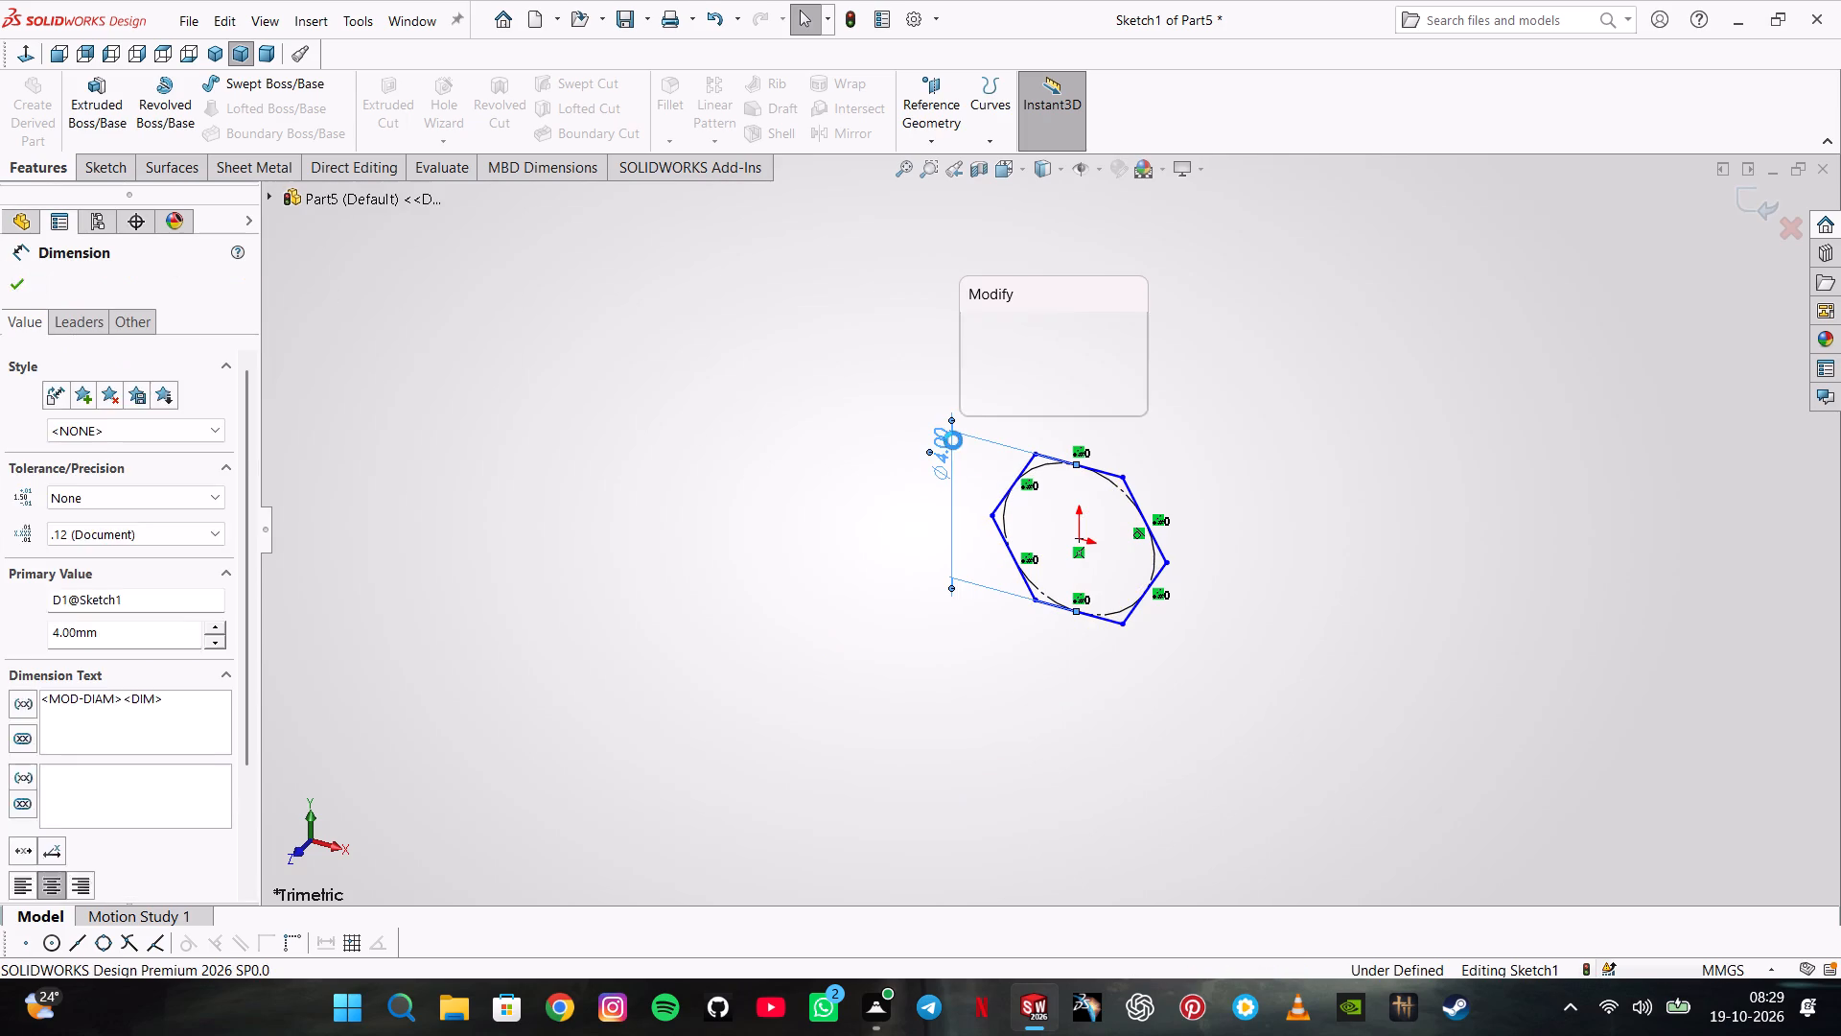
{"action": "key", "text": "6"}
{"action": "key", "text": "Return"}
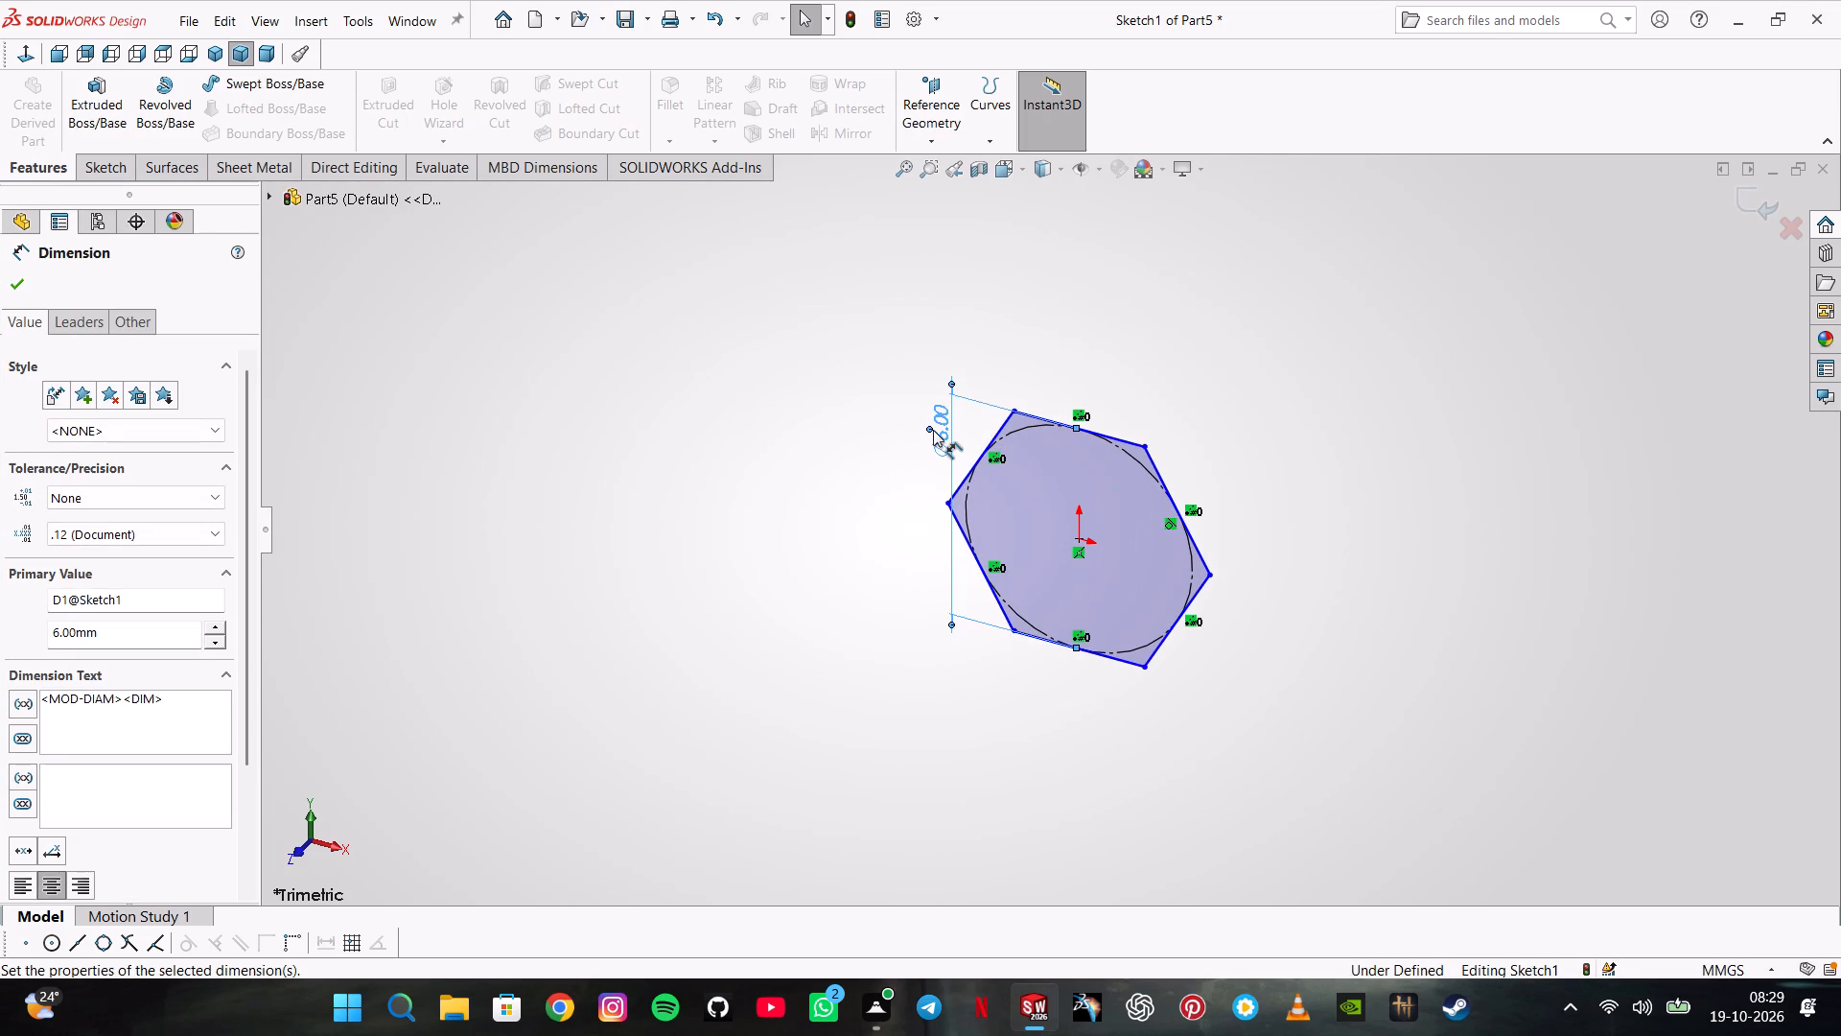
Extrude the hexagon as a boss with a blind depth of 13 mm from the sketch plane.
{"action": "left_click", "coordinate": [90, 116]}
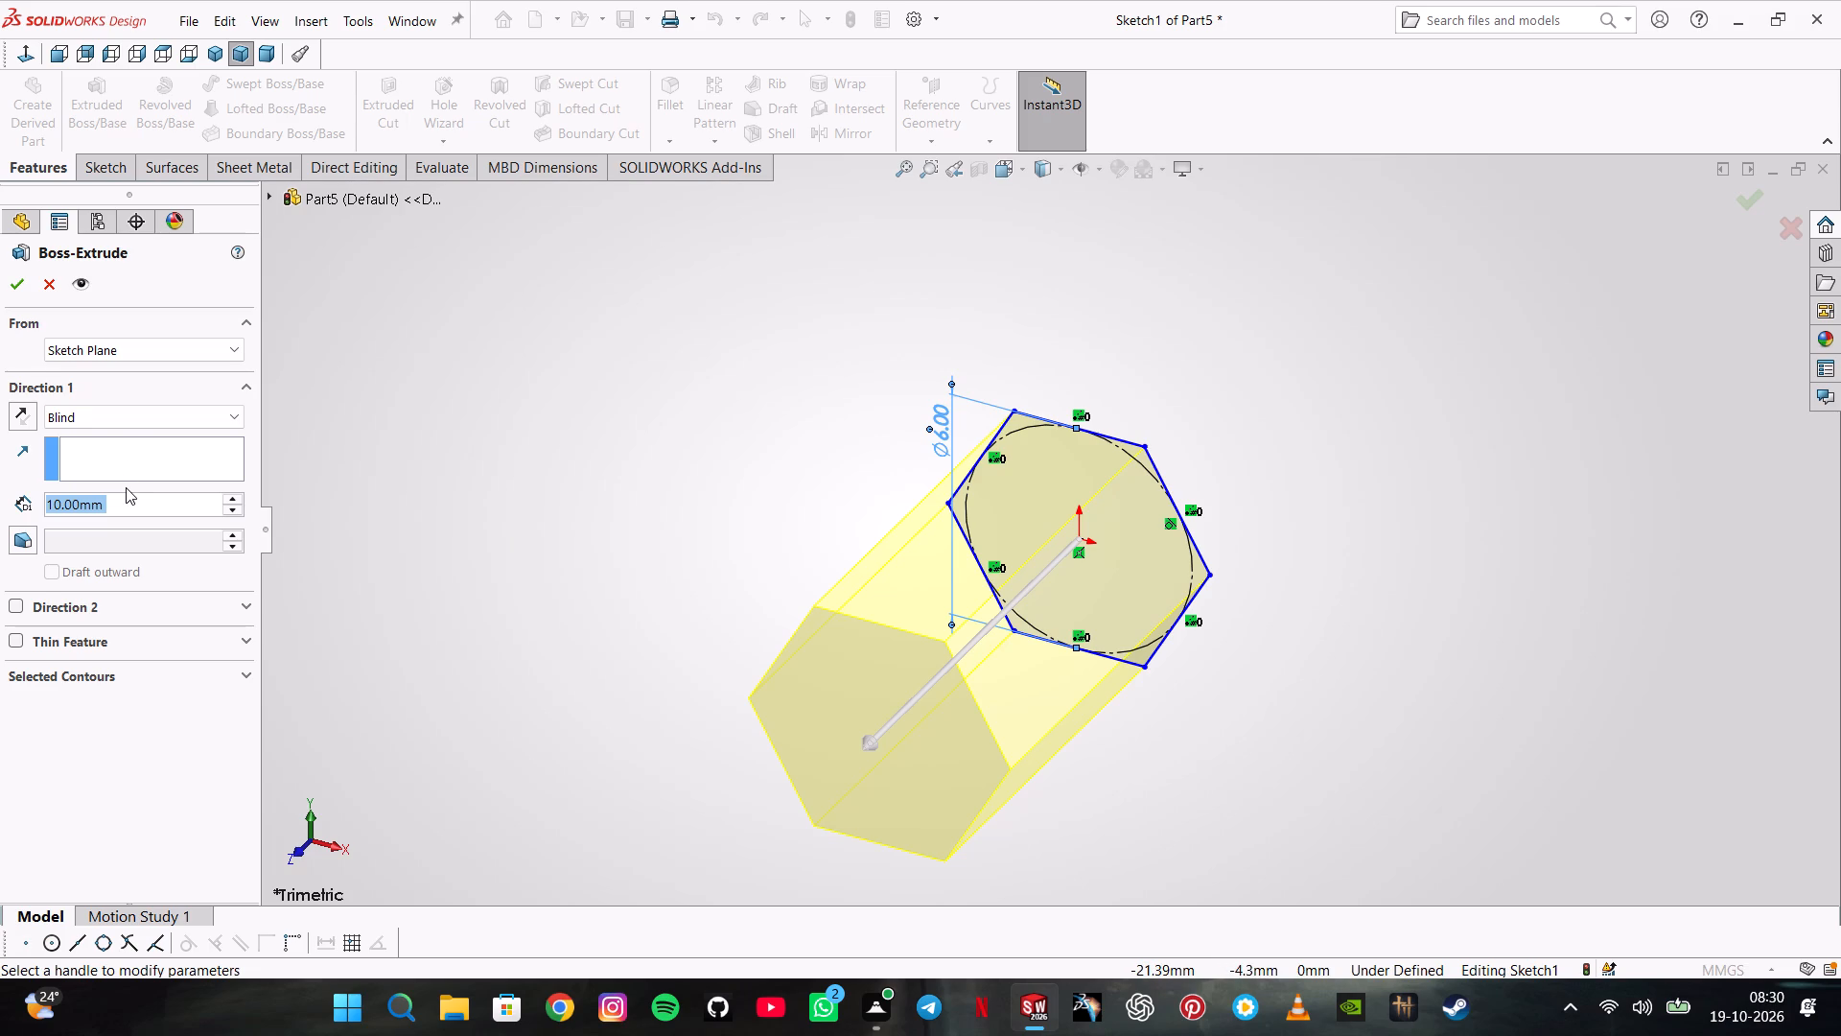
{"action": "type", "text": "17-4"}
{"action": "key", "text": "Return"}
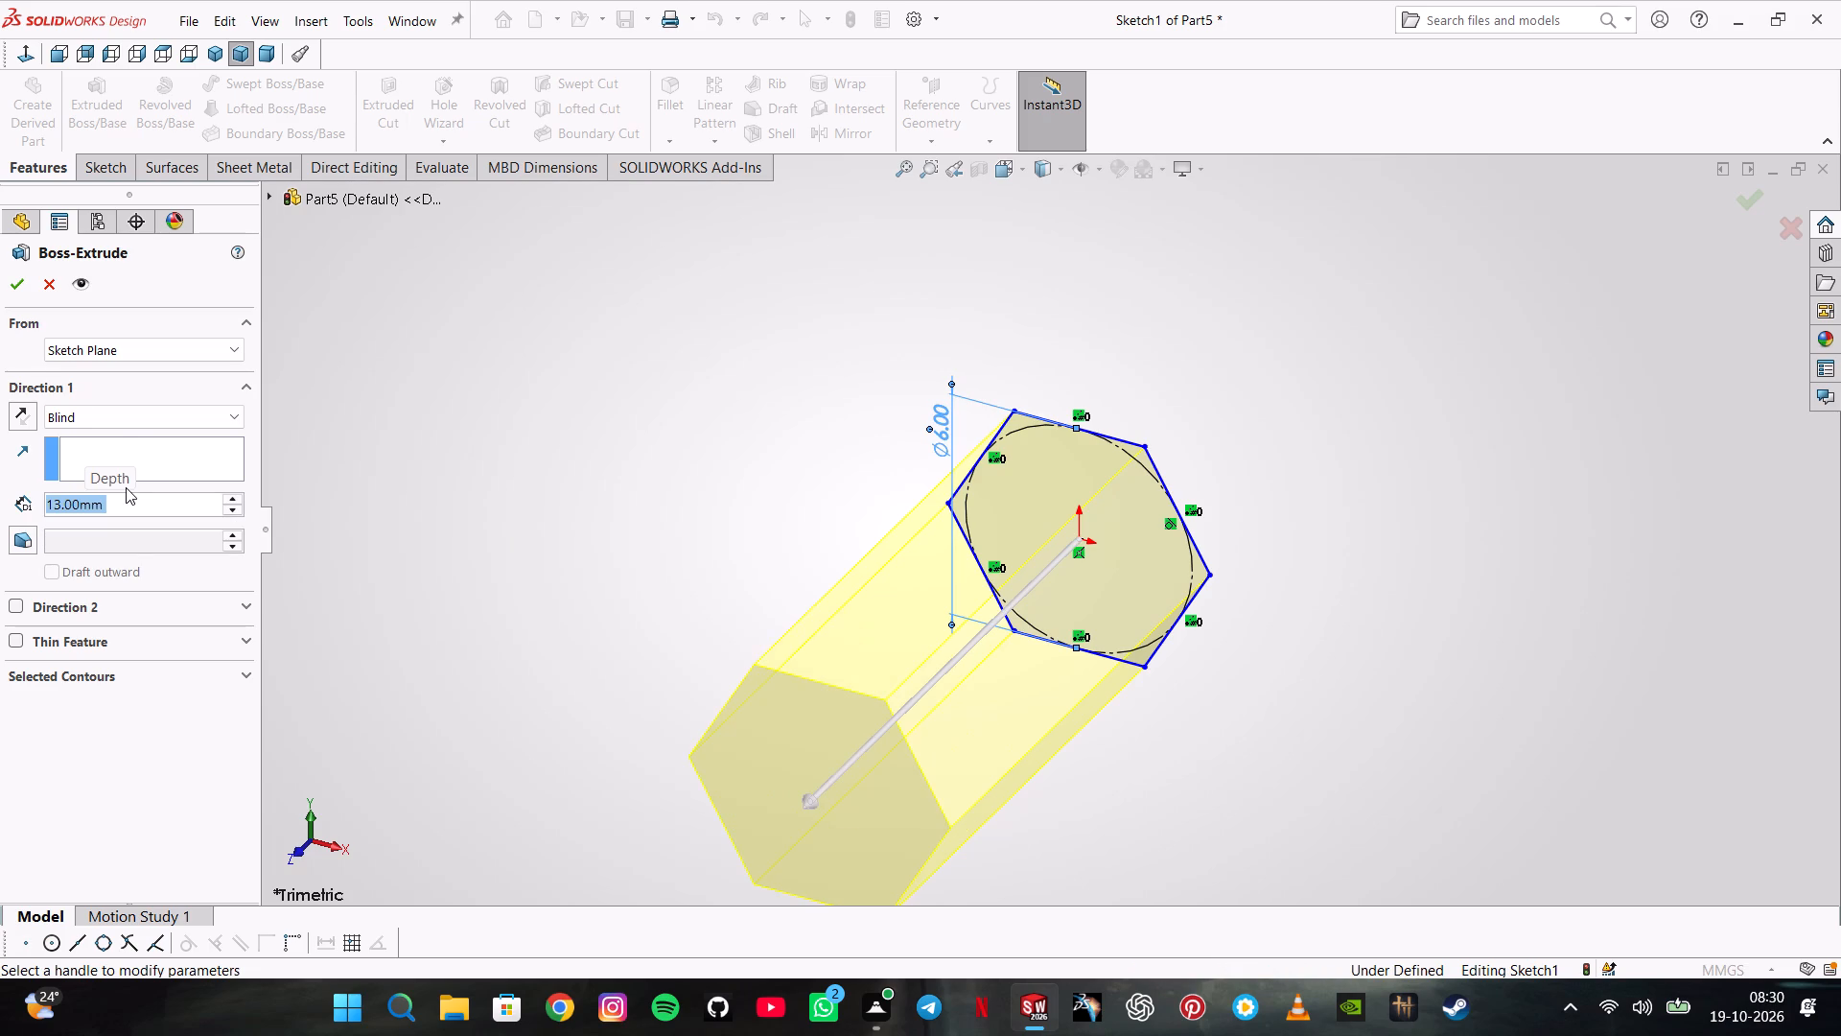
{"action": "key", "text": "Return"}
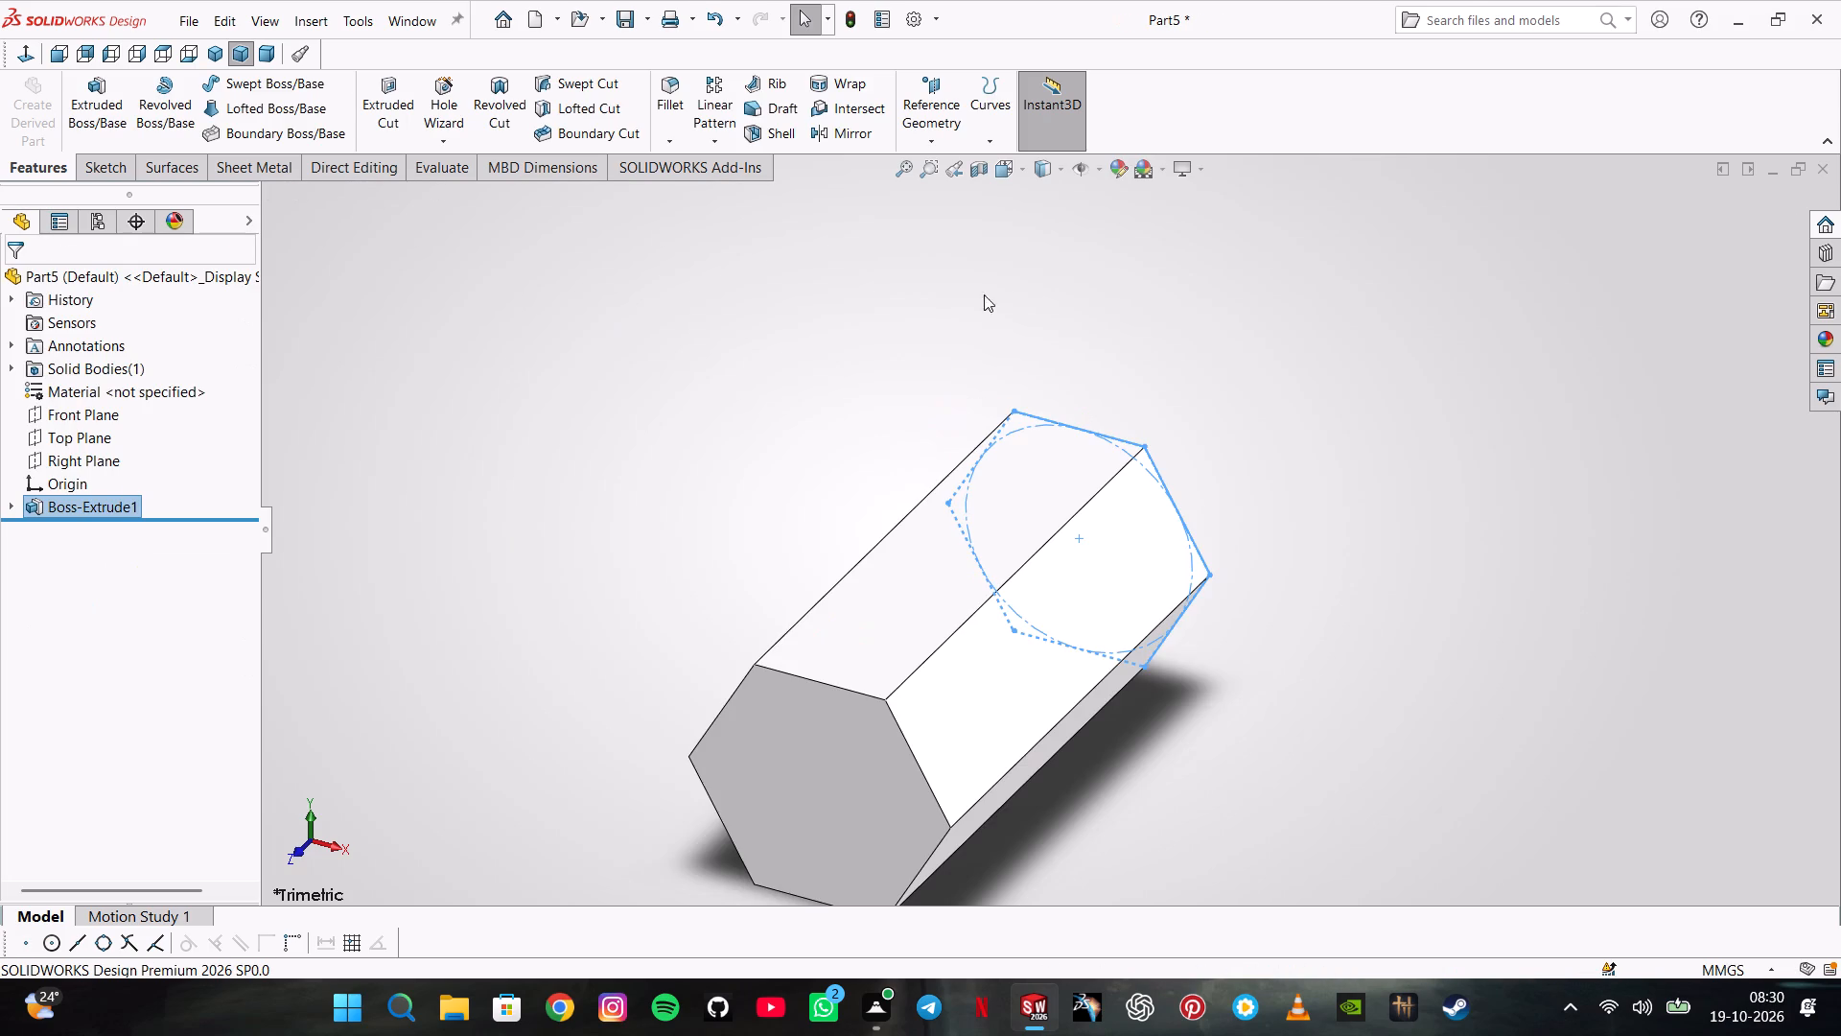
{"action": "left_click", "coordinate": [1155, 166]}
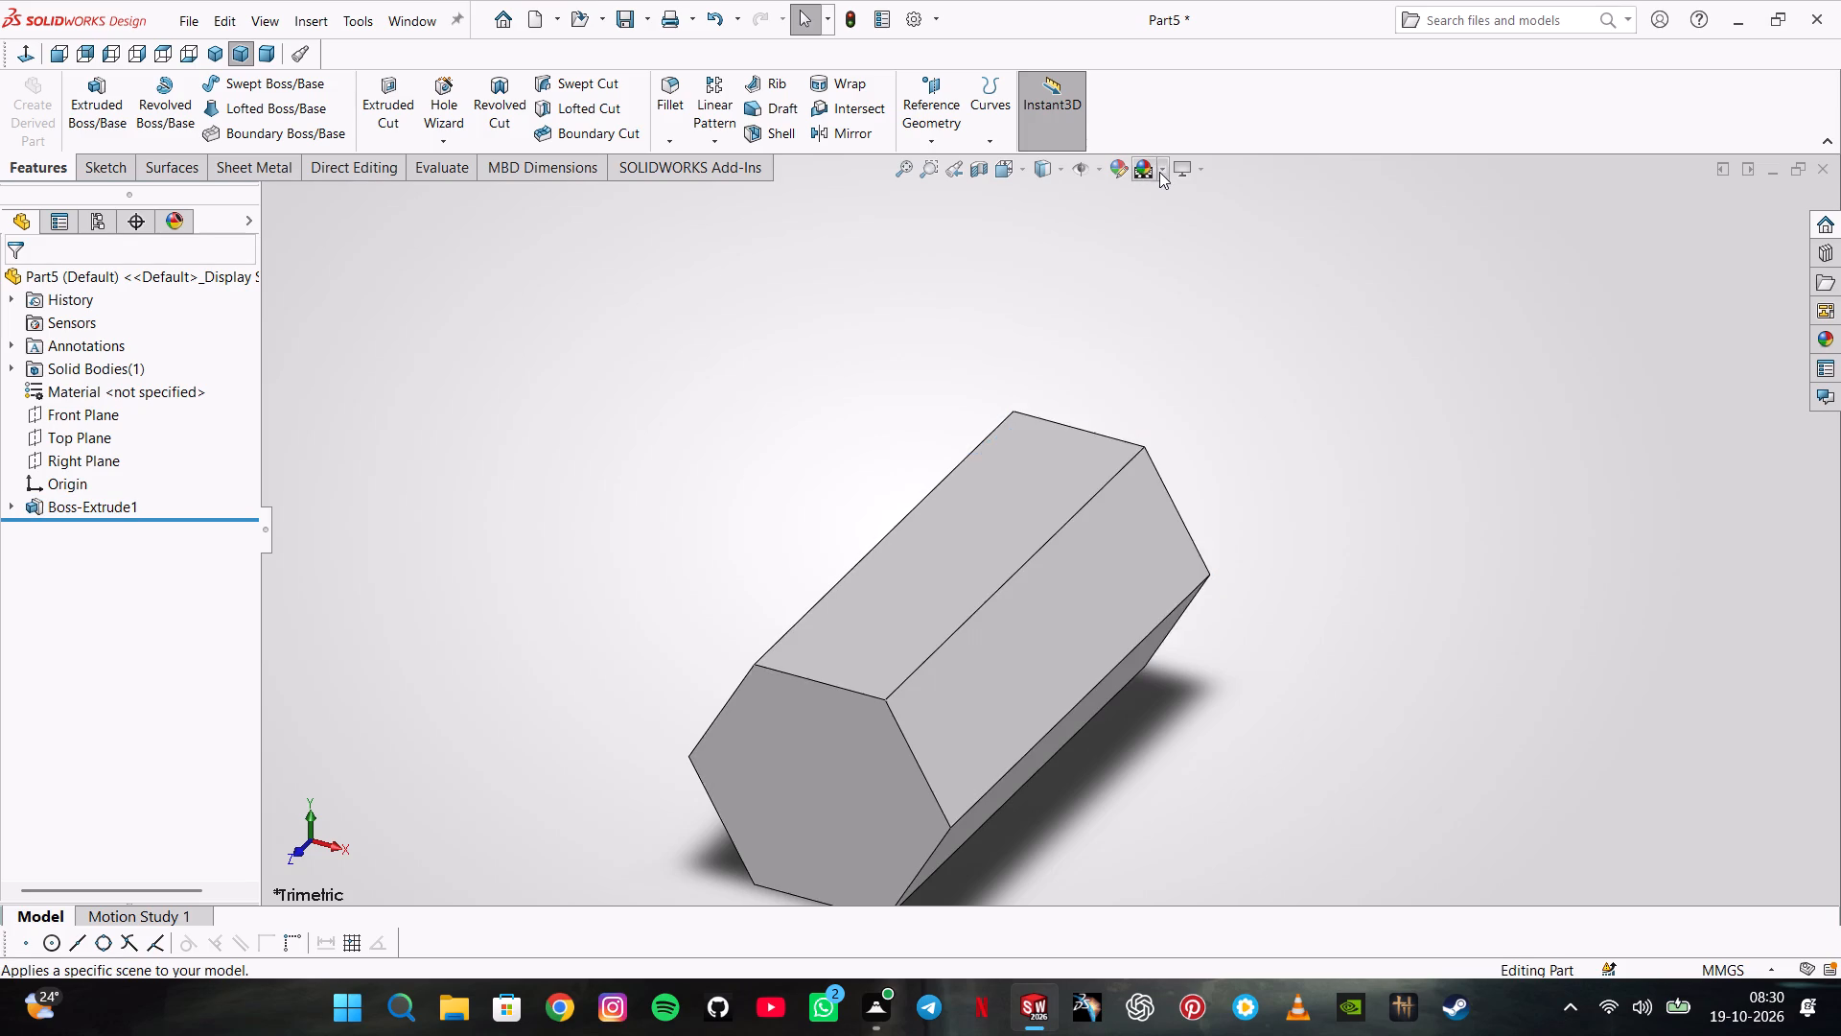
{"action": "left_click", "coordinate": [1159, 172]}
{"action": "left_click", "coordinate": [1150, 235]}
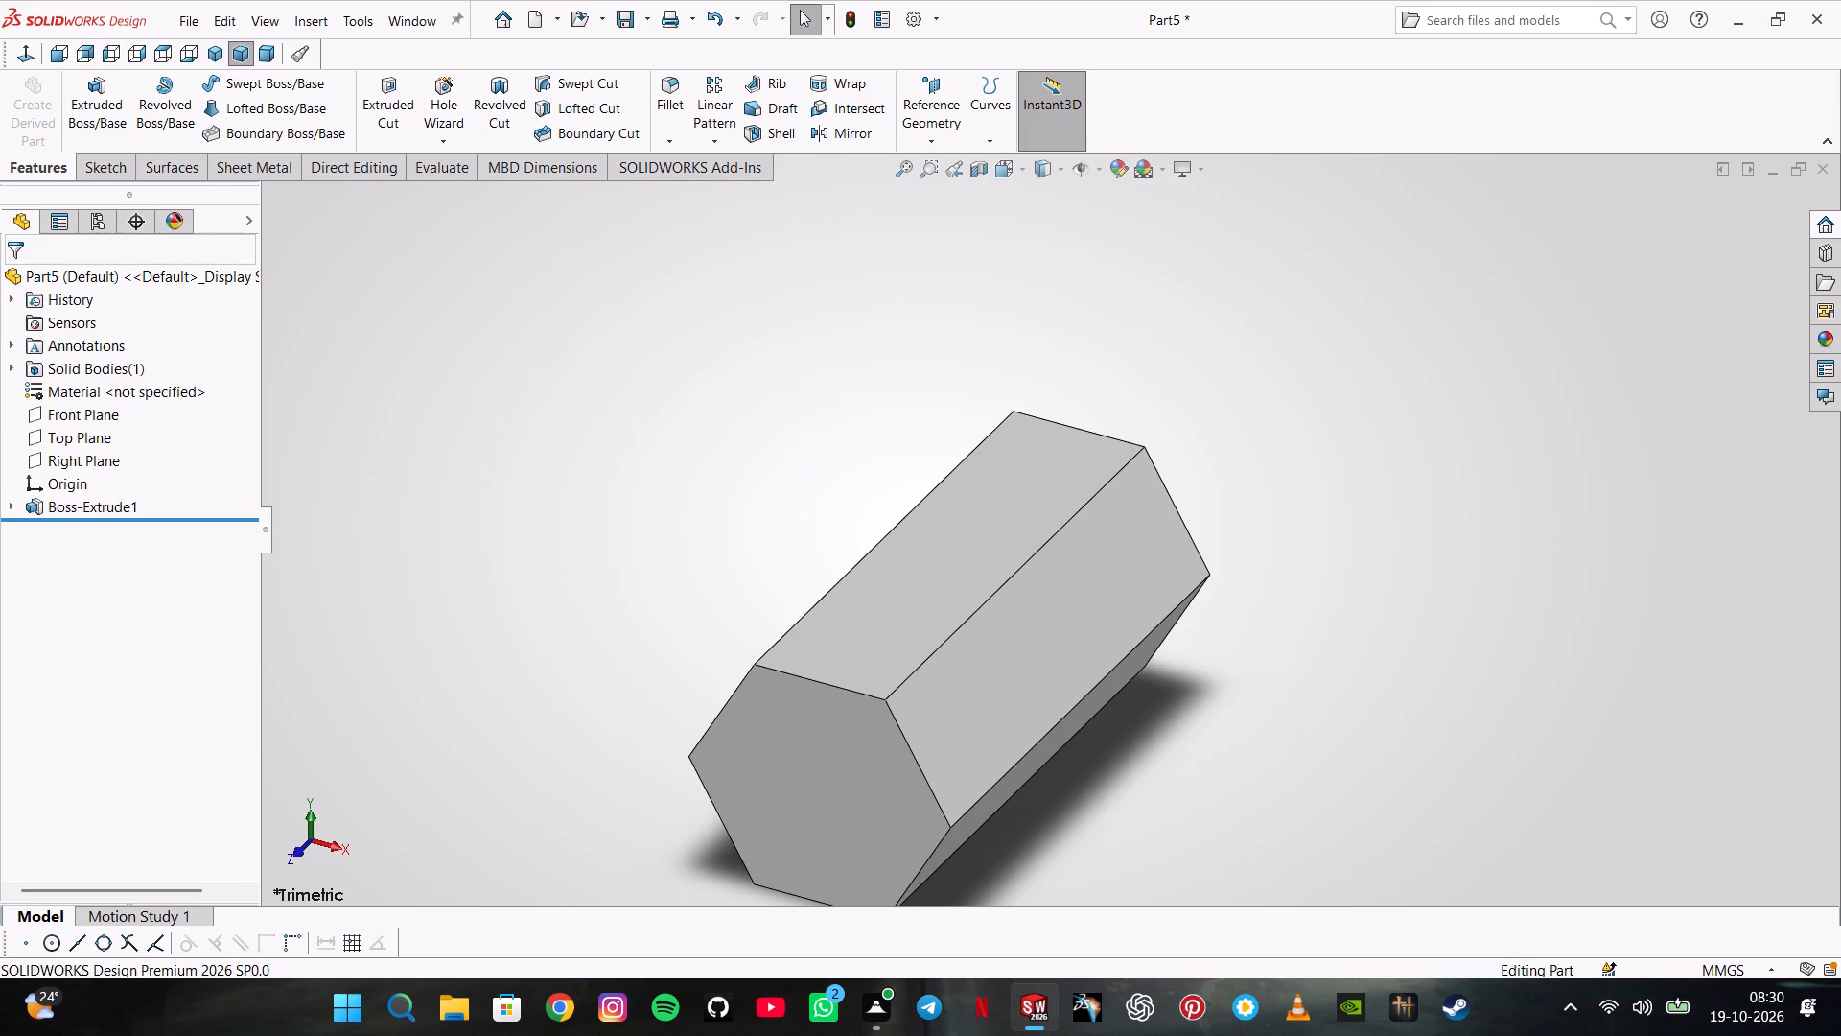
On the prism's front end face, sketch a hexagon centred on the origin, with an inscribed circle about 2.93 mm in diameter.
{"action": "left_click", "coordinate": [832, 812]}
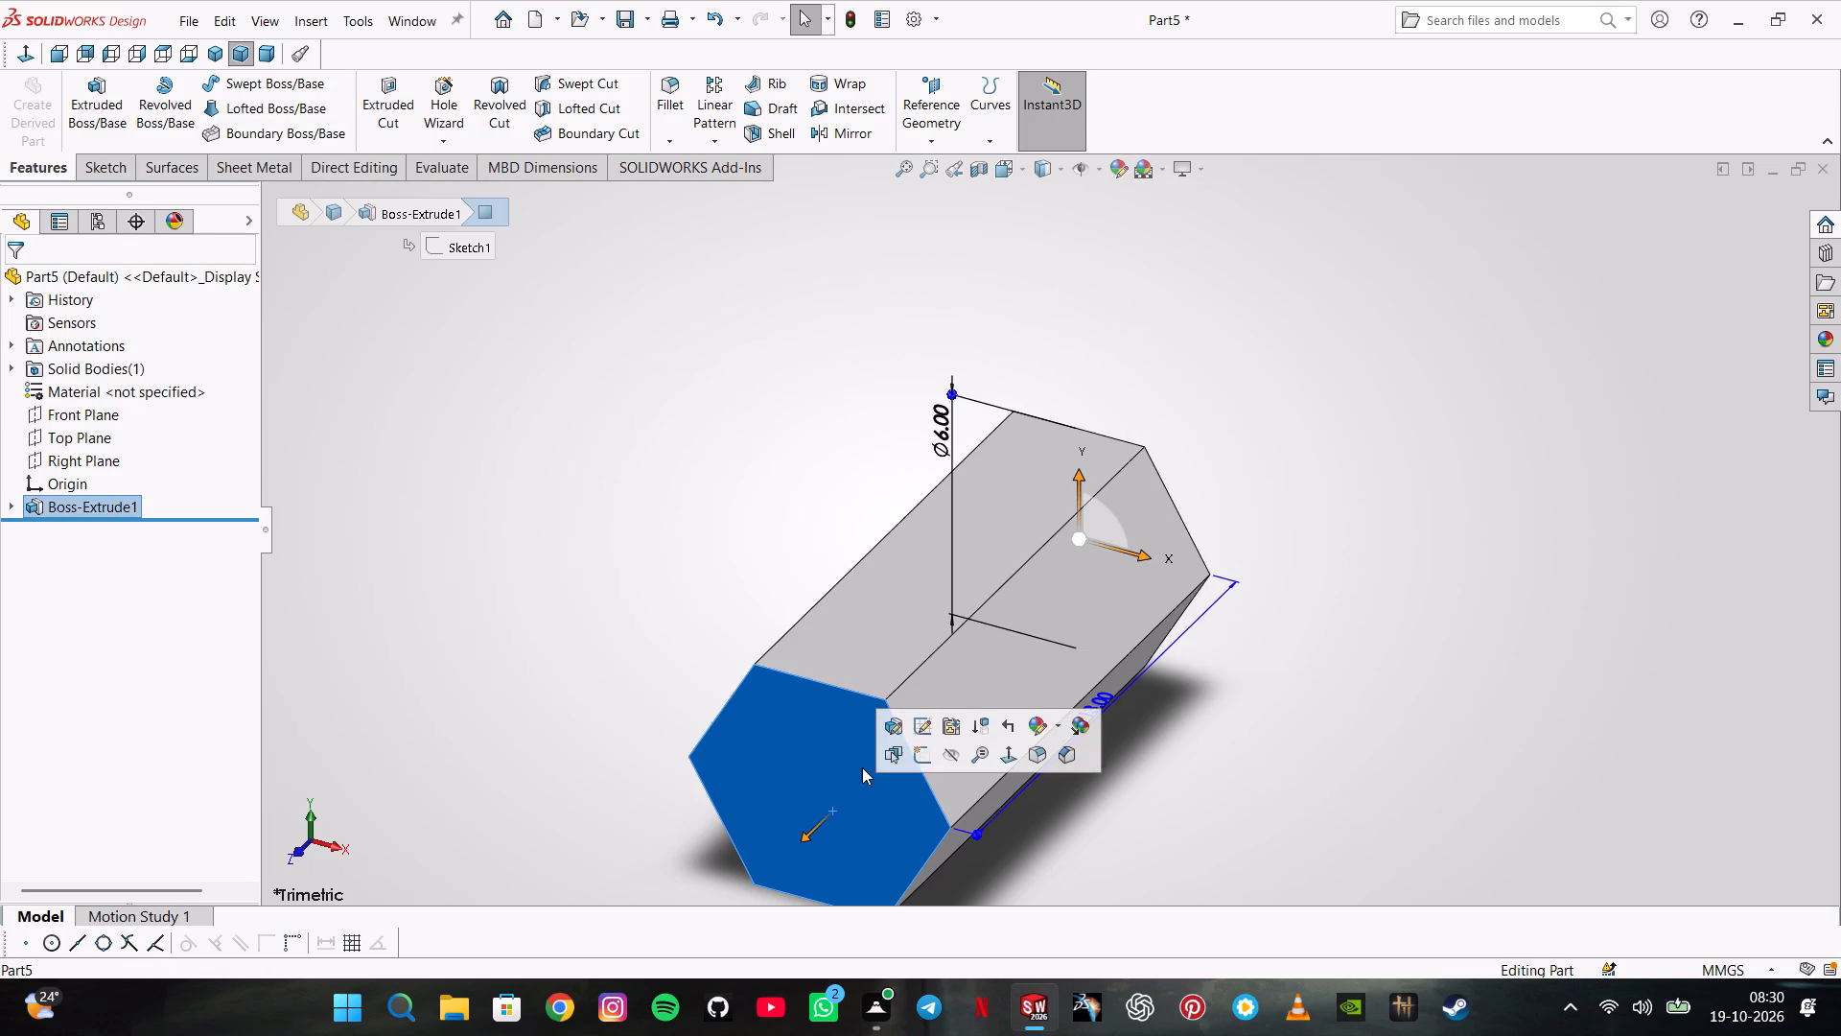
{"action": "left_click", "coordinate": [913, 753]}
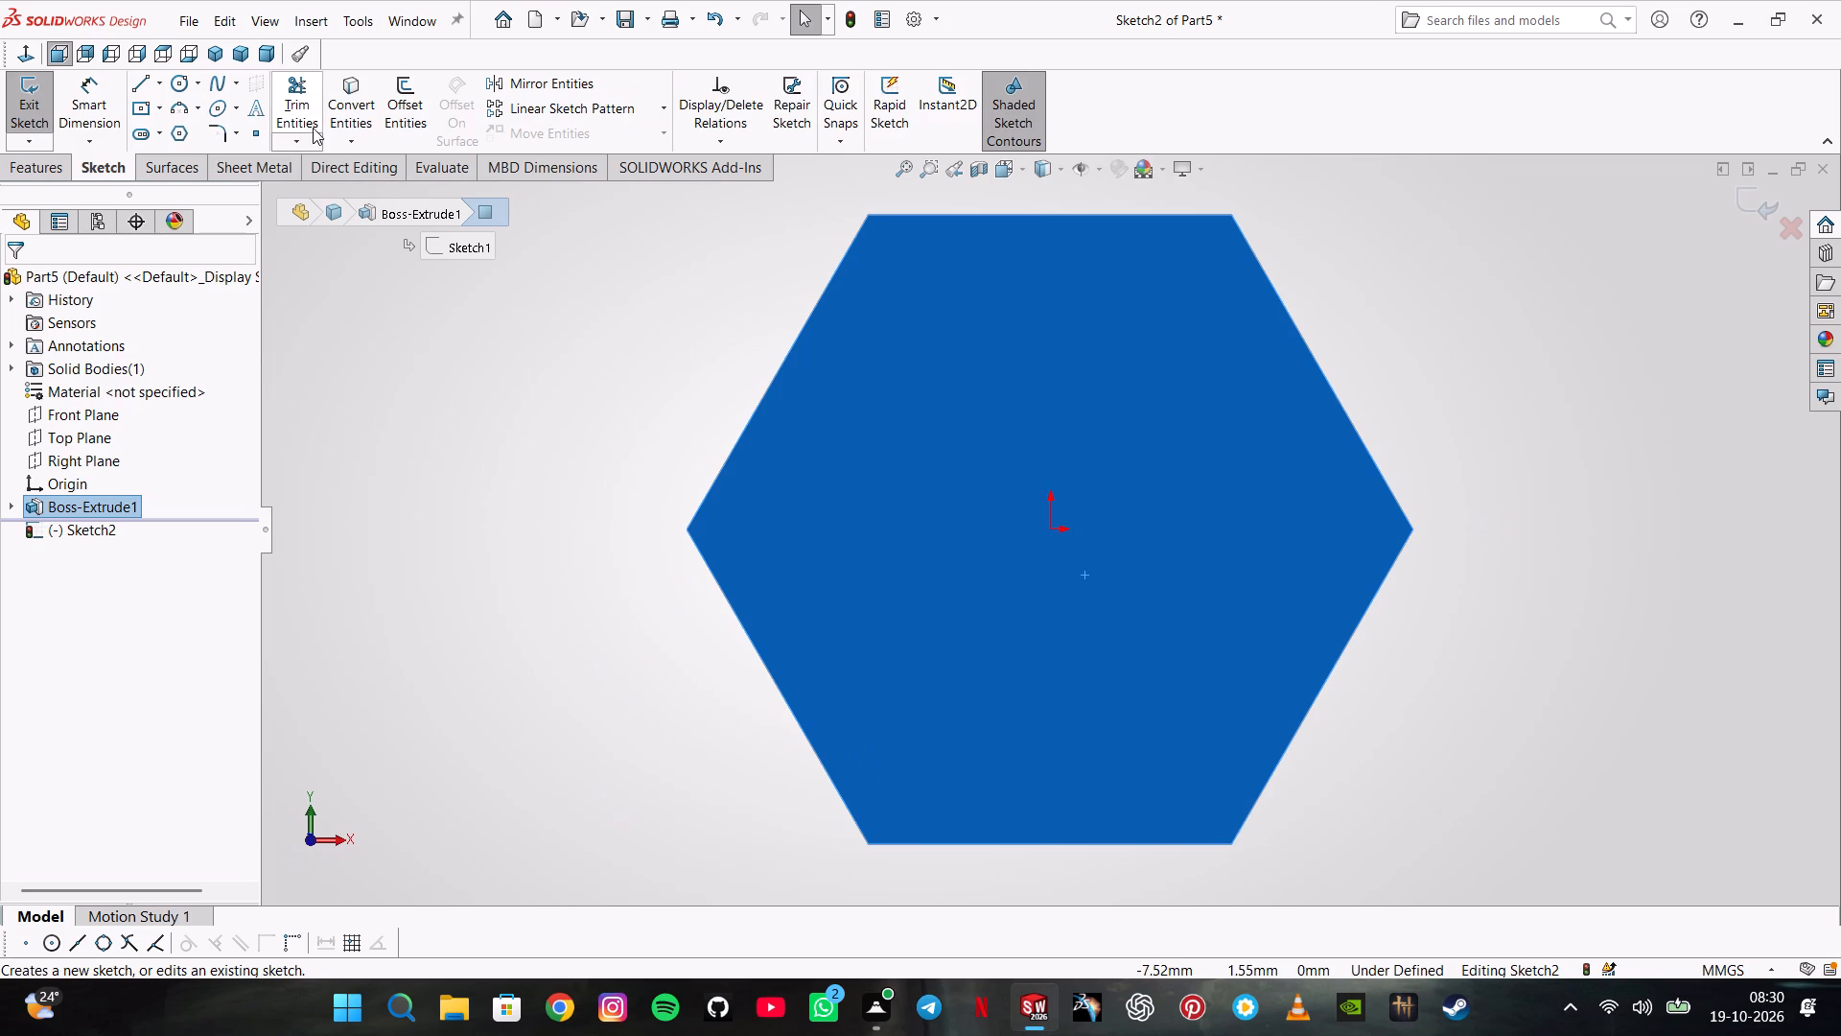
{"action": "left_click", "coordinate": [175, 131]}
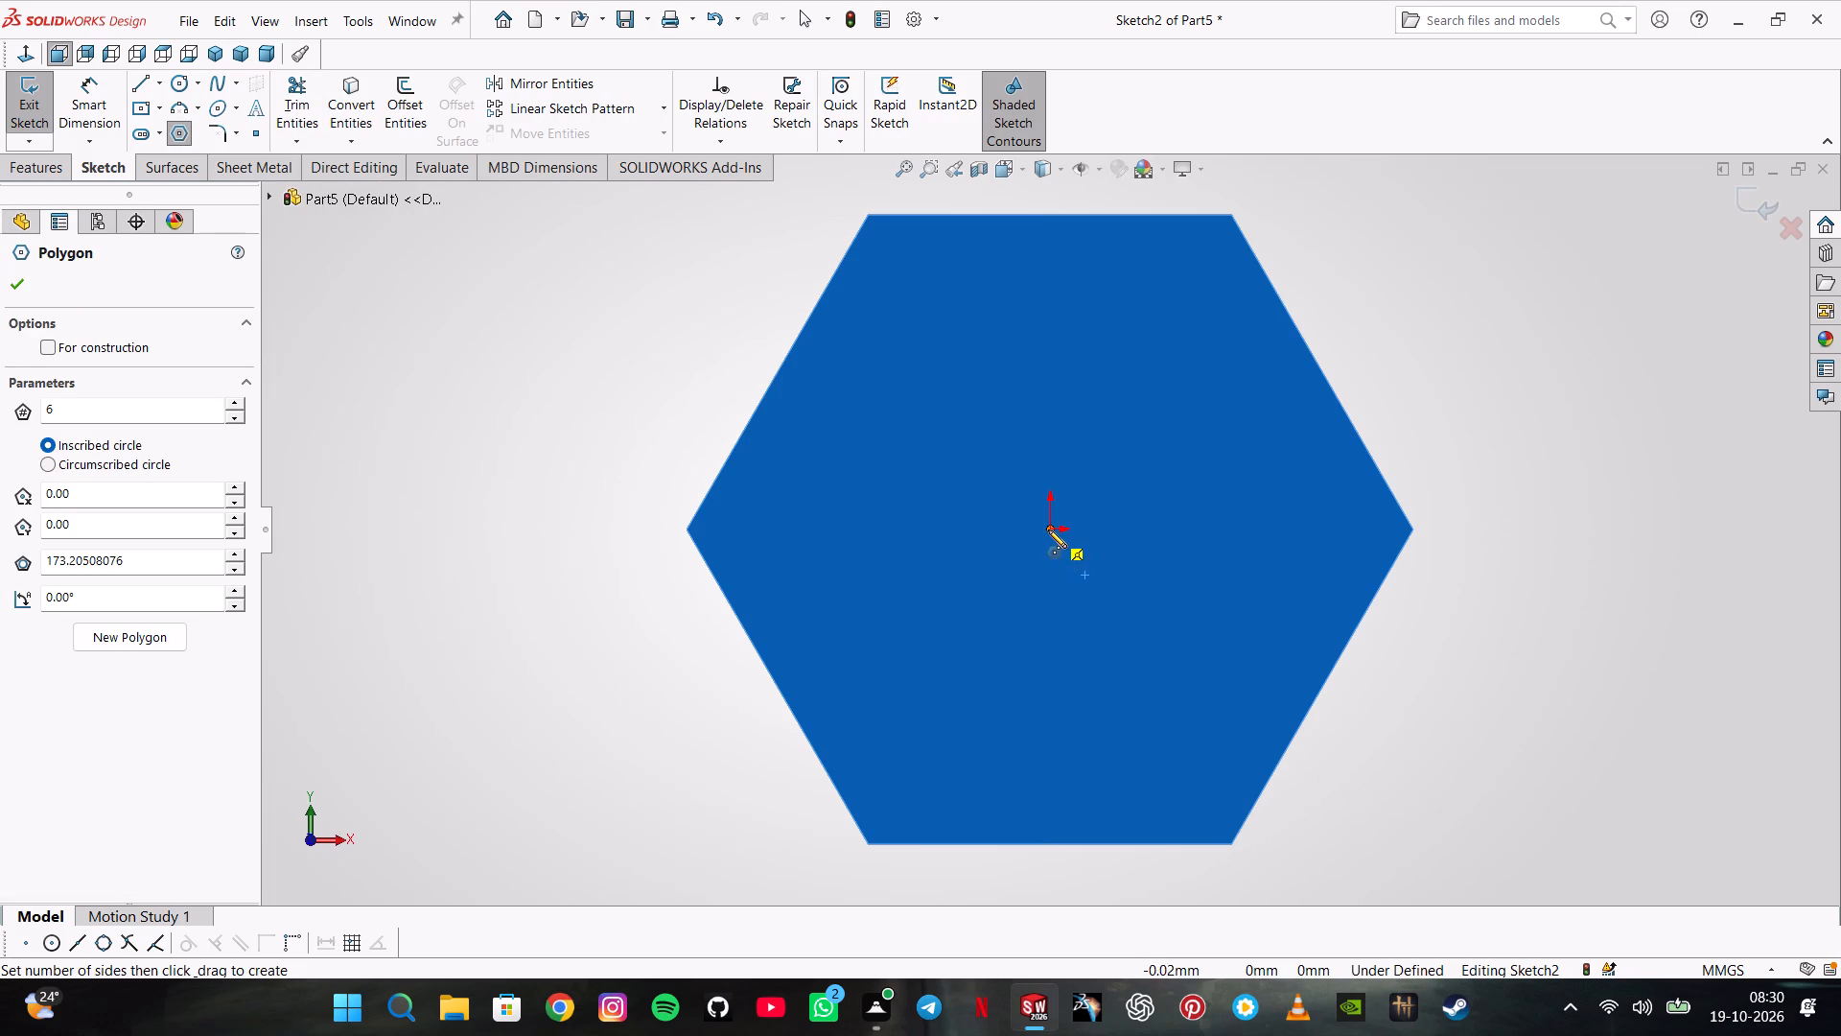
{"action": "left_click", "coordinate": [1048, 529]}
{"action": "left_click", "coordinate": [1227, 530]}
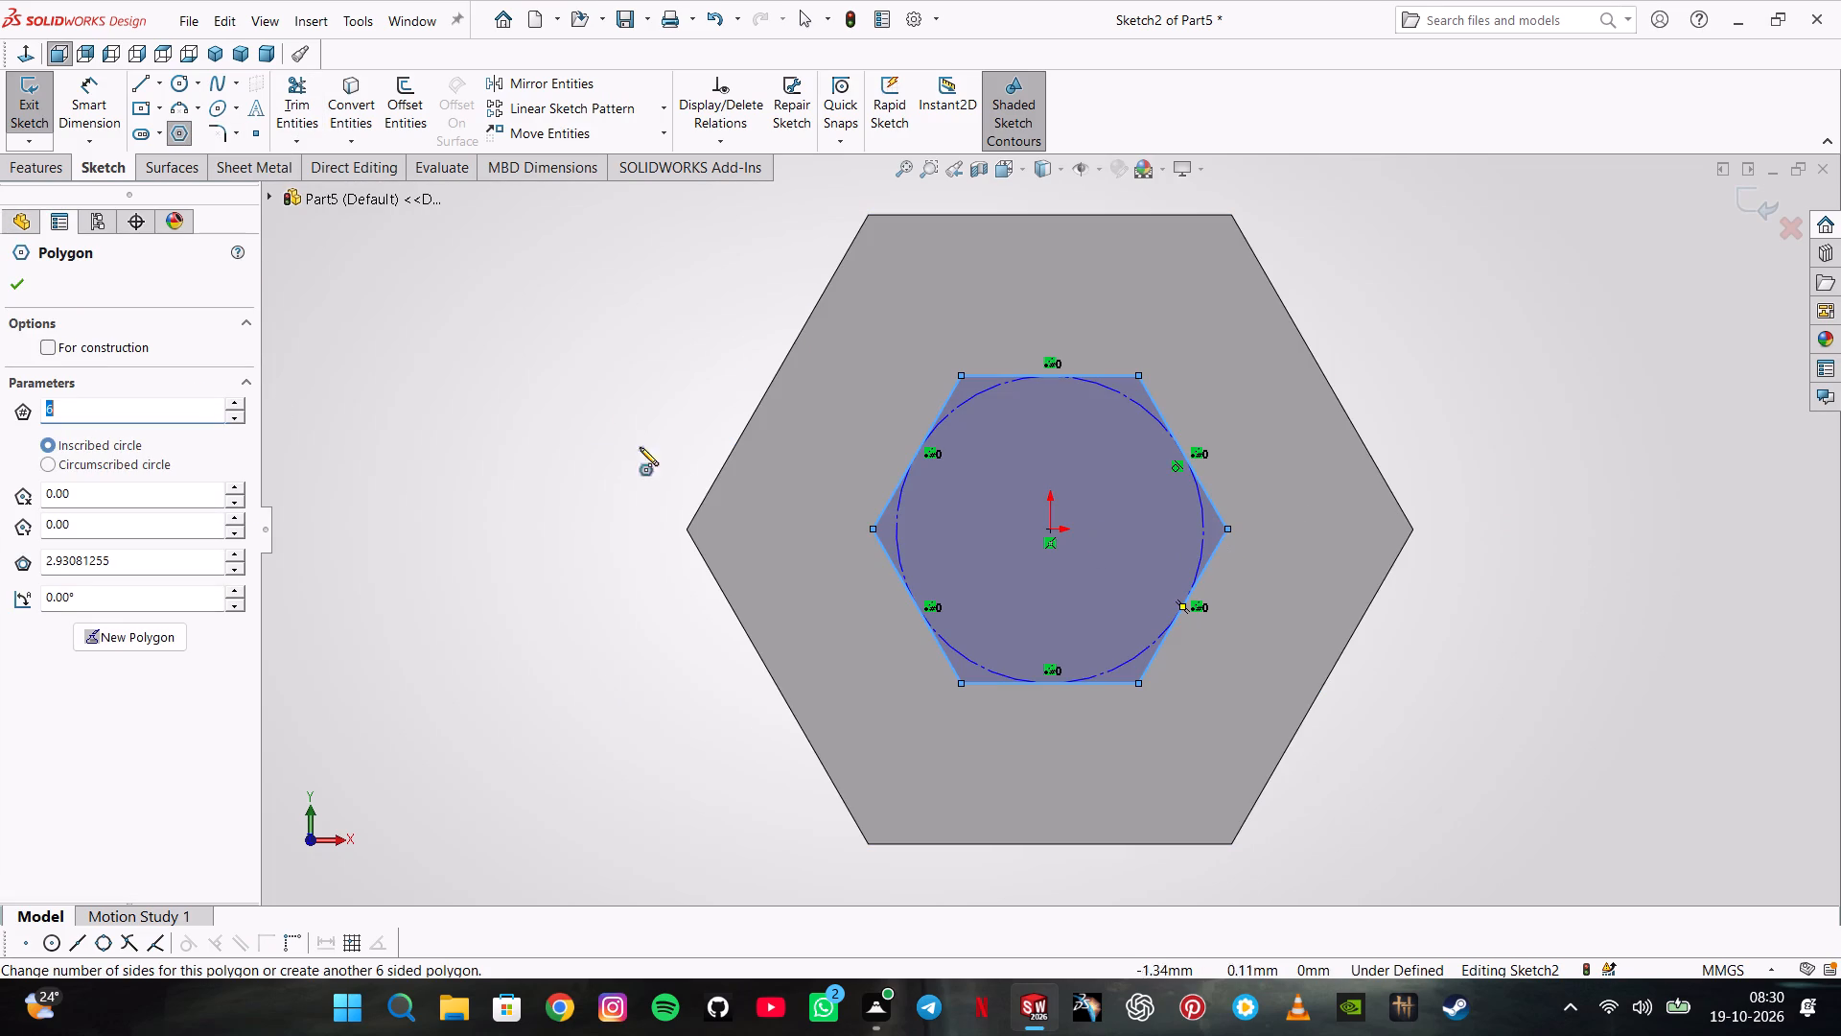
Dimension the diameter of the smaller hexagon's inscribed circle as 4 mm.
{"action": "left_click", "coordinate": [85, 99]}
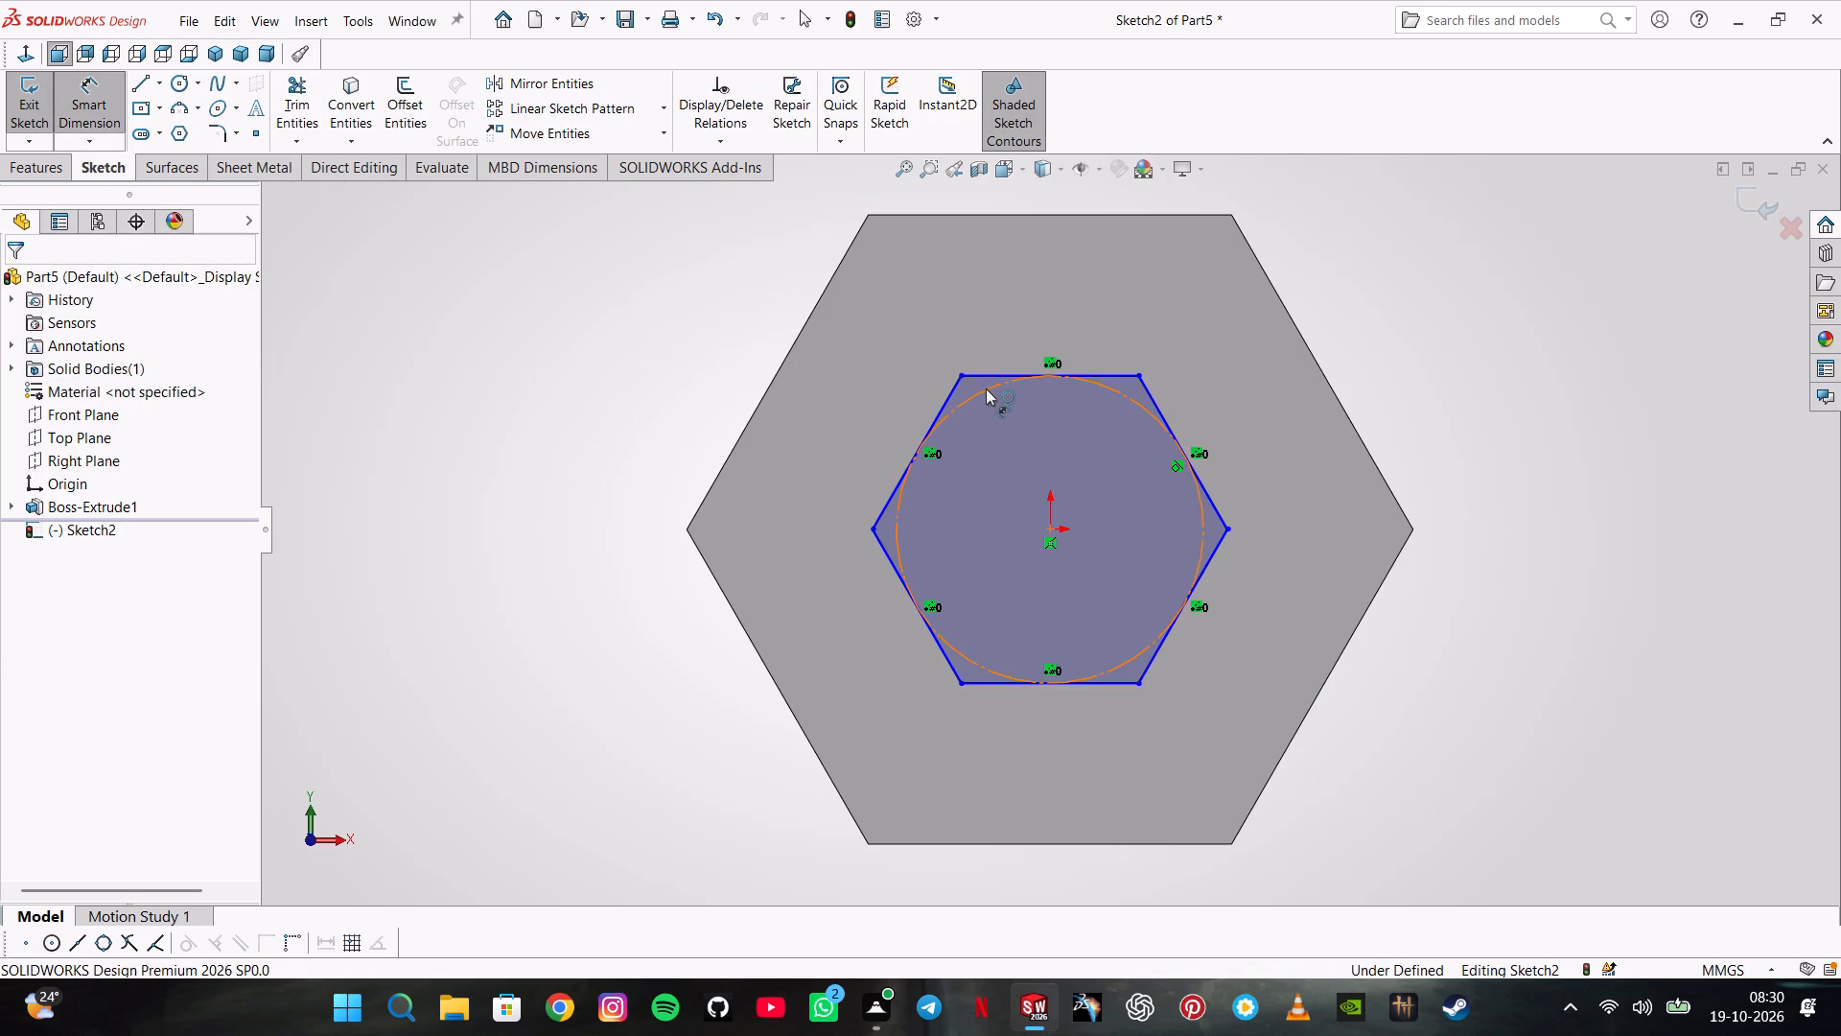
{"action": "left_click", "coordinate": [985, 388]}
{"action": "left_click", "coordinate": [520, 475]}
{"action": "key", "text": "4"}
{"action": "key", "text": "Return"}
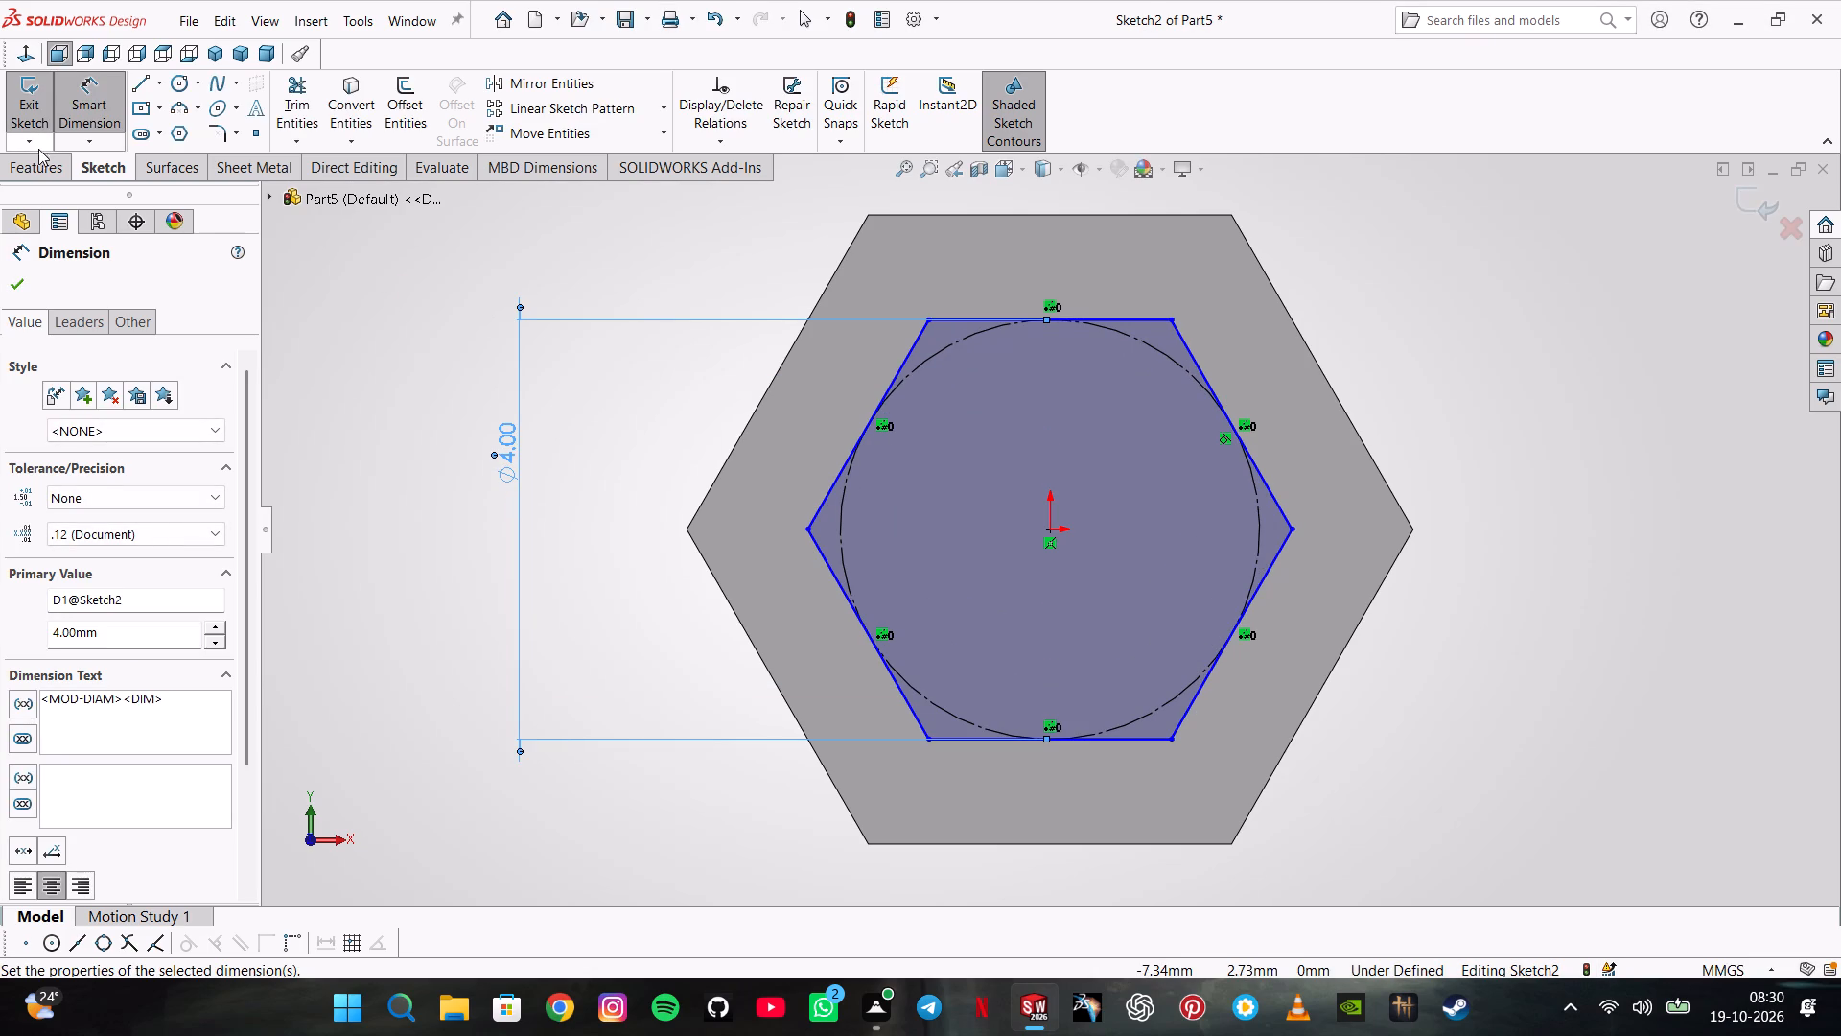
Extrude the smaller hexagon outward from the end face as a boss with a blind depth of 4 mm.
{"action": "left_click", "coordinate": [58, 208]}
{"action": "left_click", "coordinate": [62, 173]}
{"action": "left_click", "coordinate": [97, 113]}
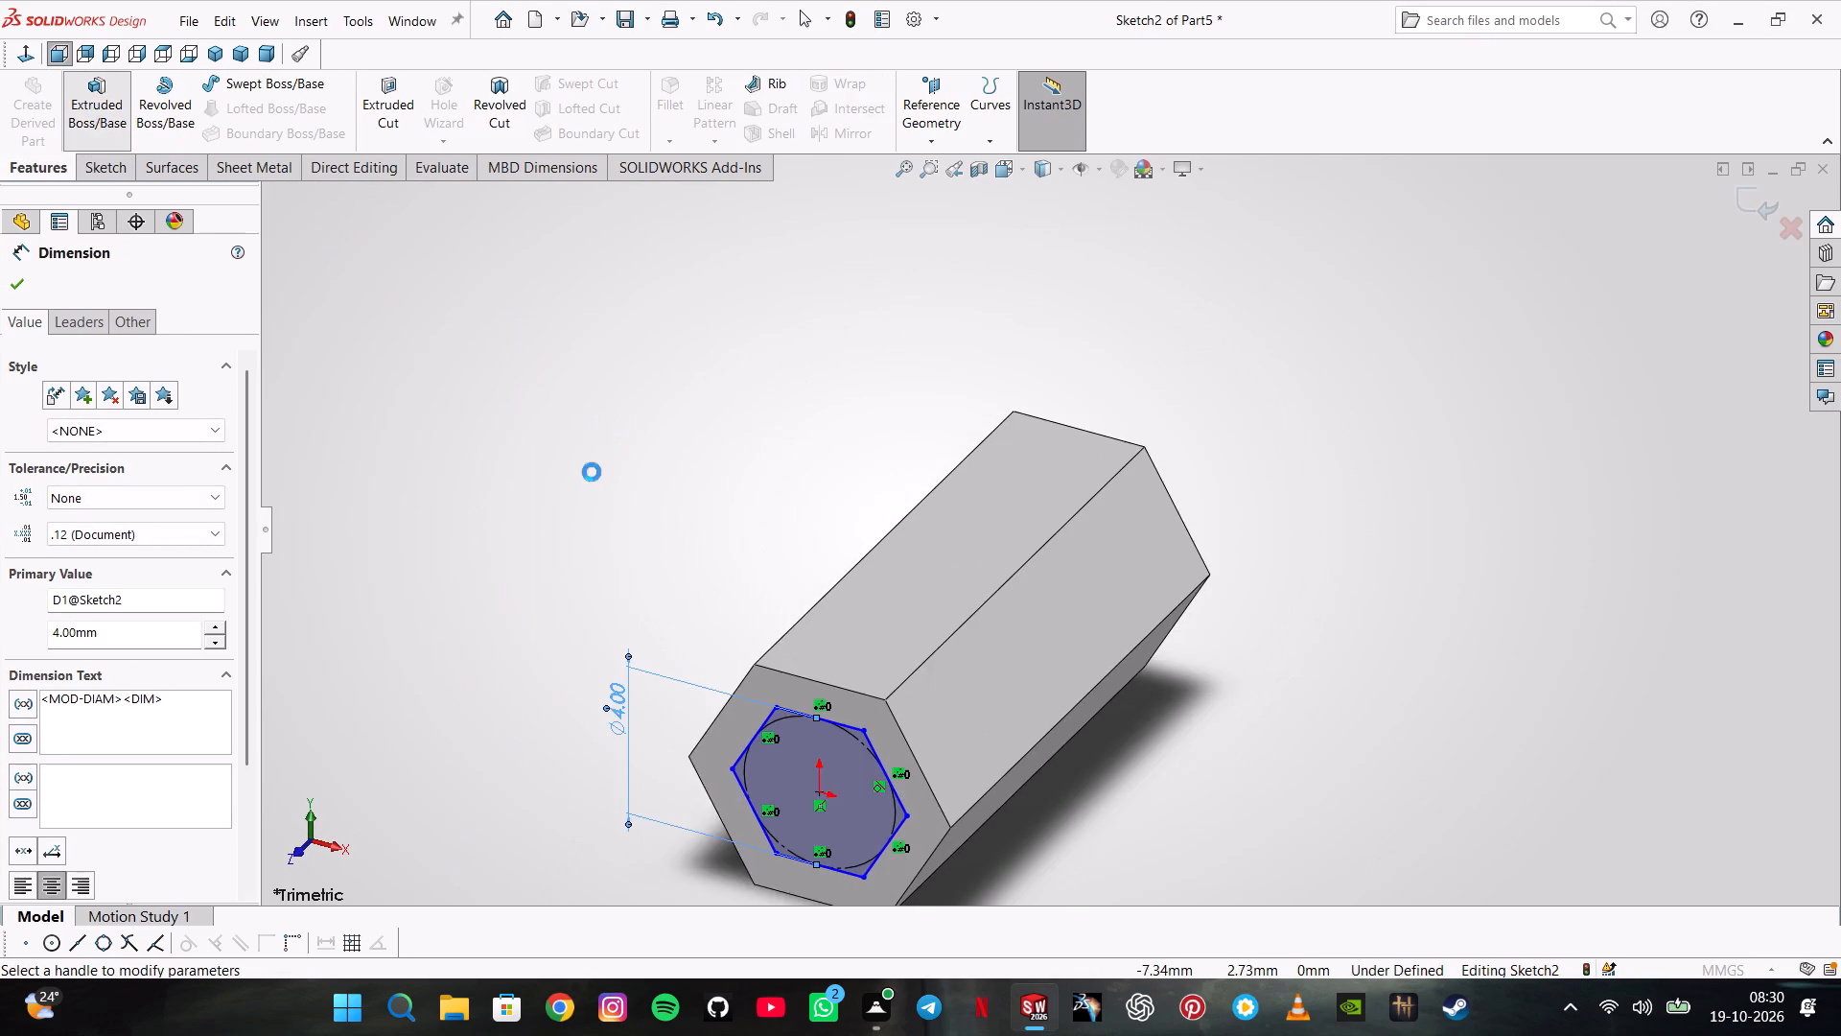
{"action": "key", "text": "4"}
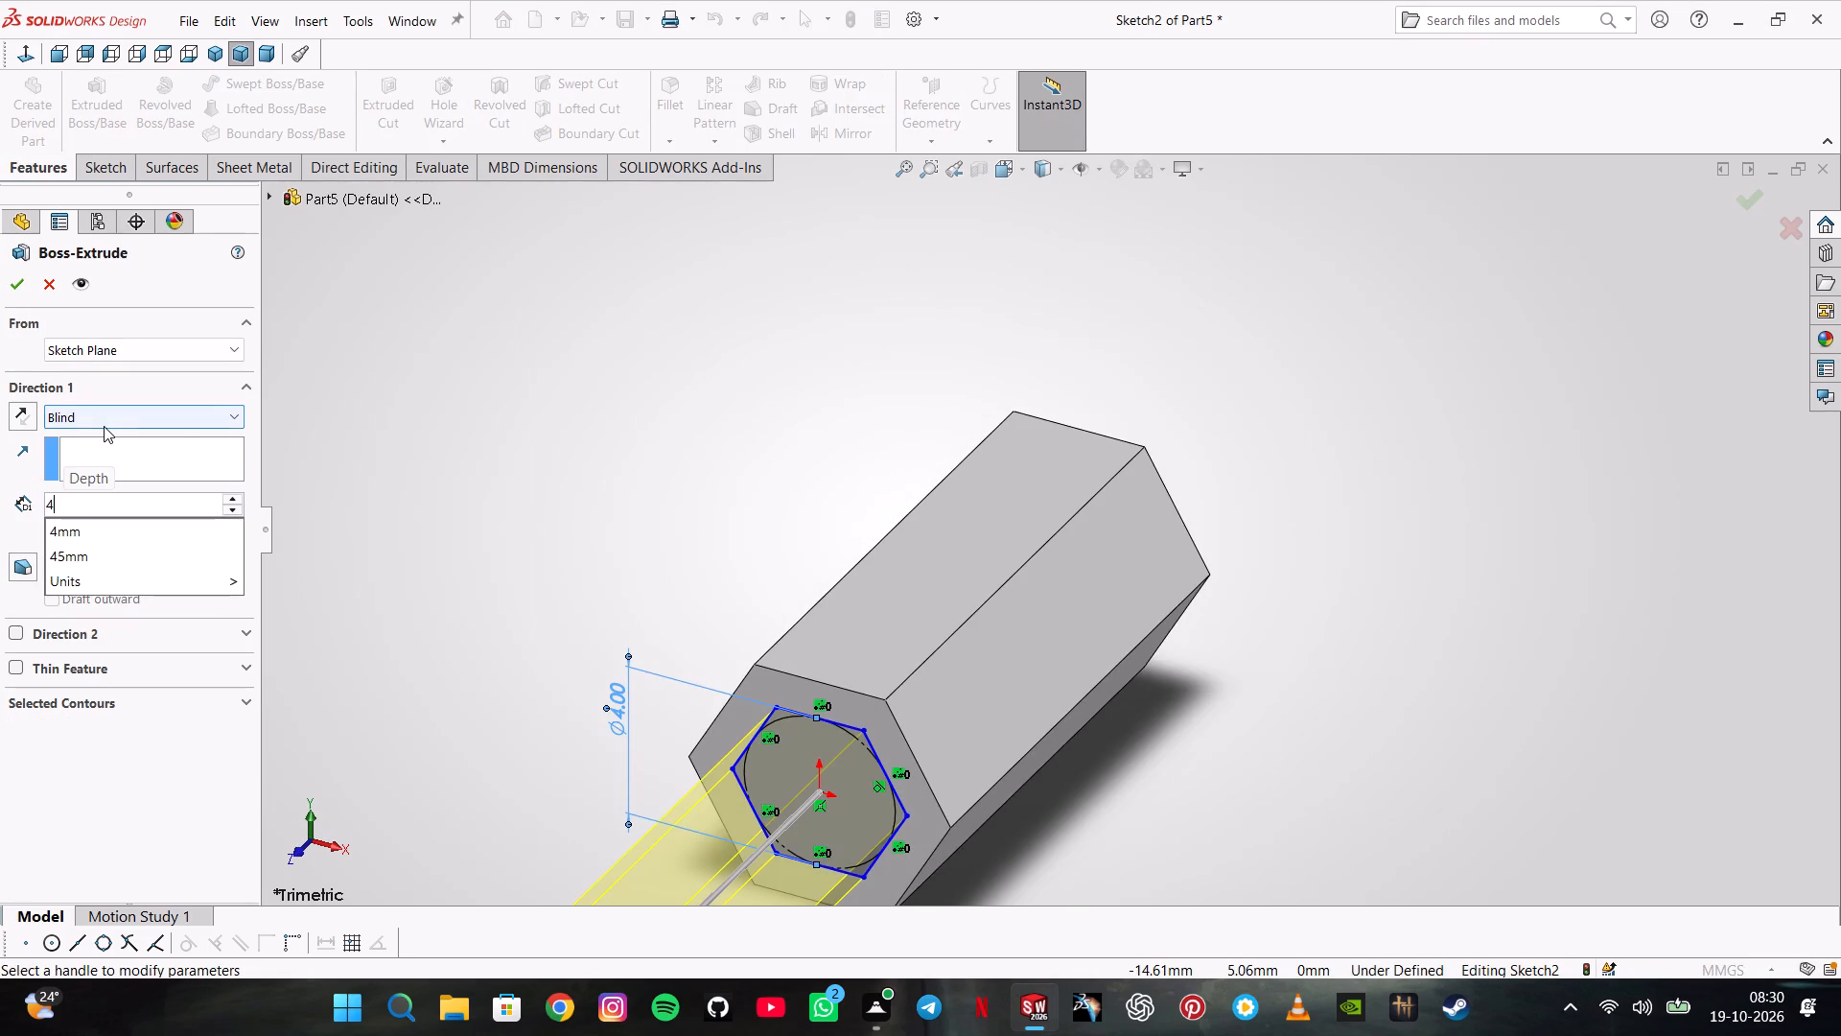
{"action": "key", "text": "Return"}
{"action": "key", "text": "Return"}
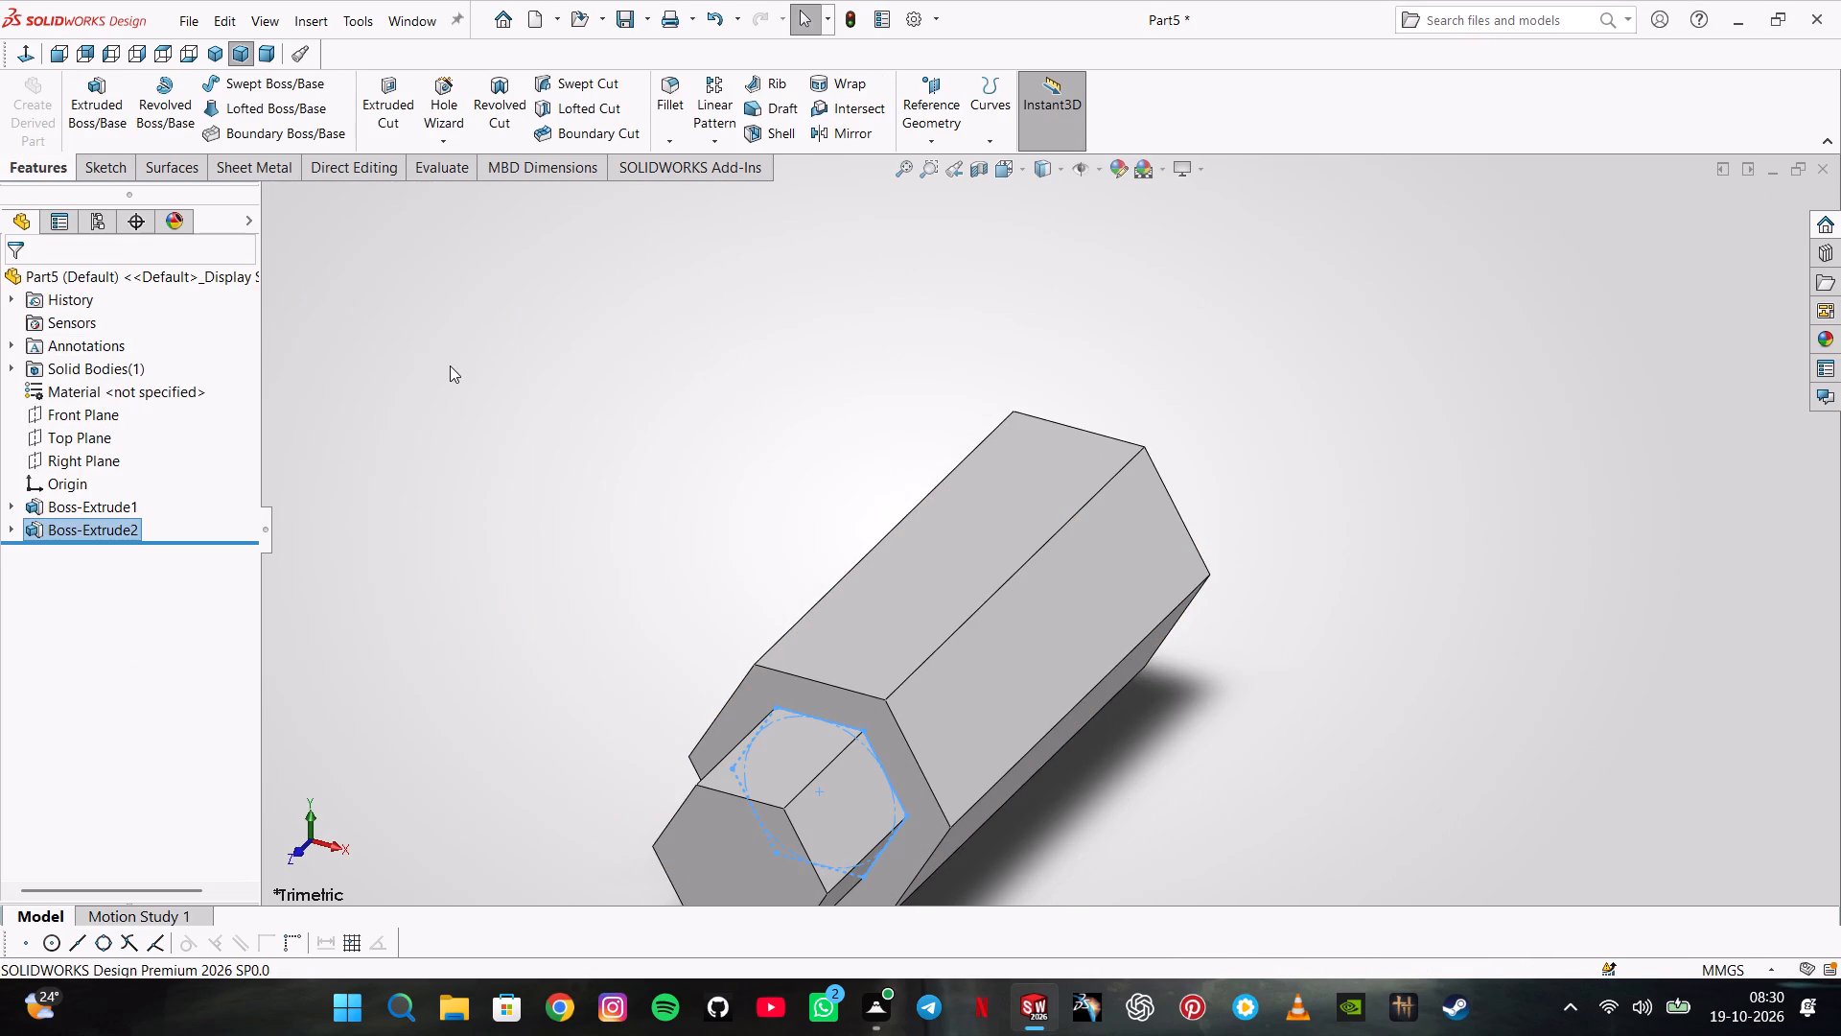
{"action": "left_click", "coordinate": [450, 365]}
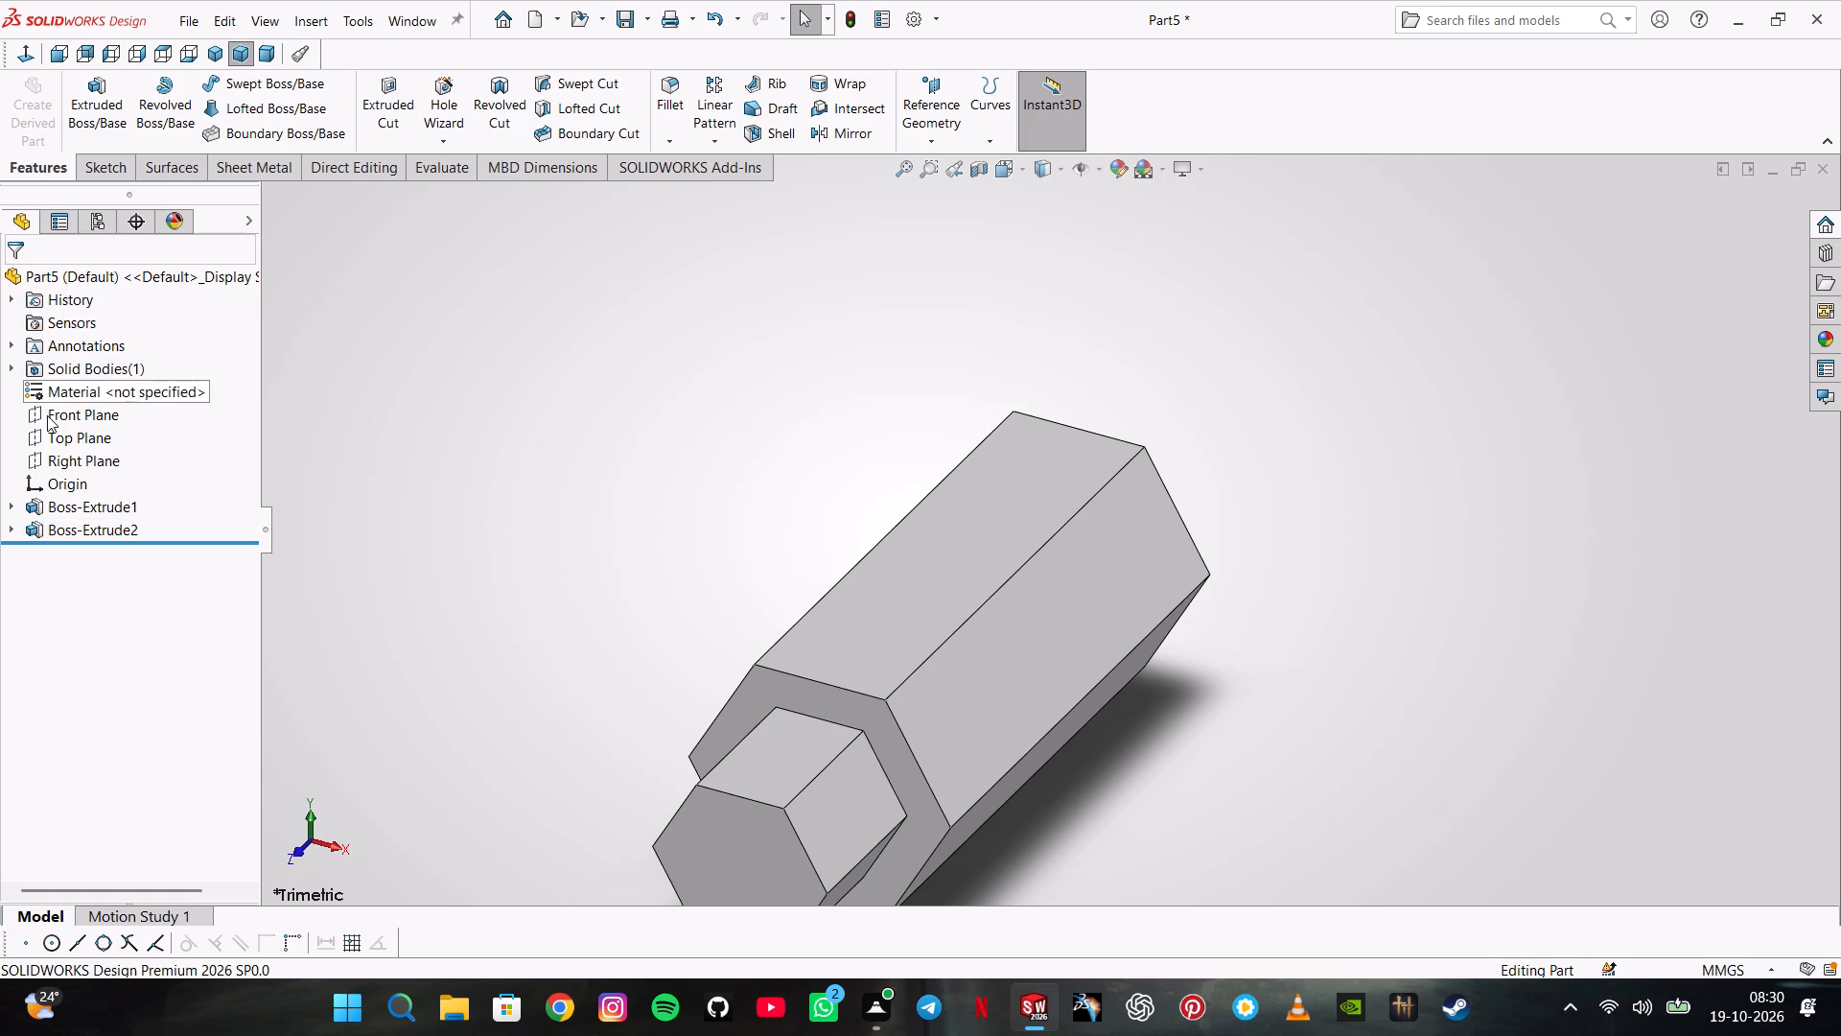
Start a new sketch on the Top Plane.
{"action": "left_click", "coordinate": [62, 436]}
{"action": "left_click", "coordinate": [88, 410]}
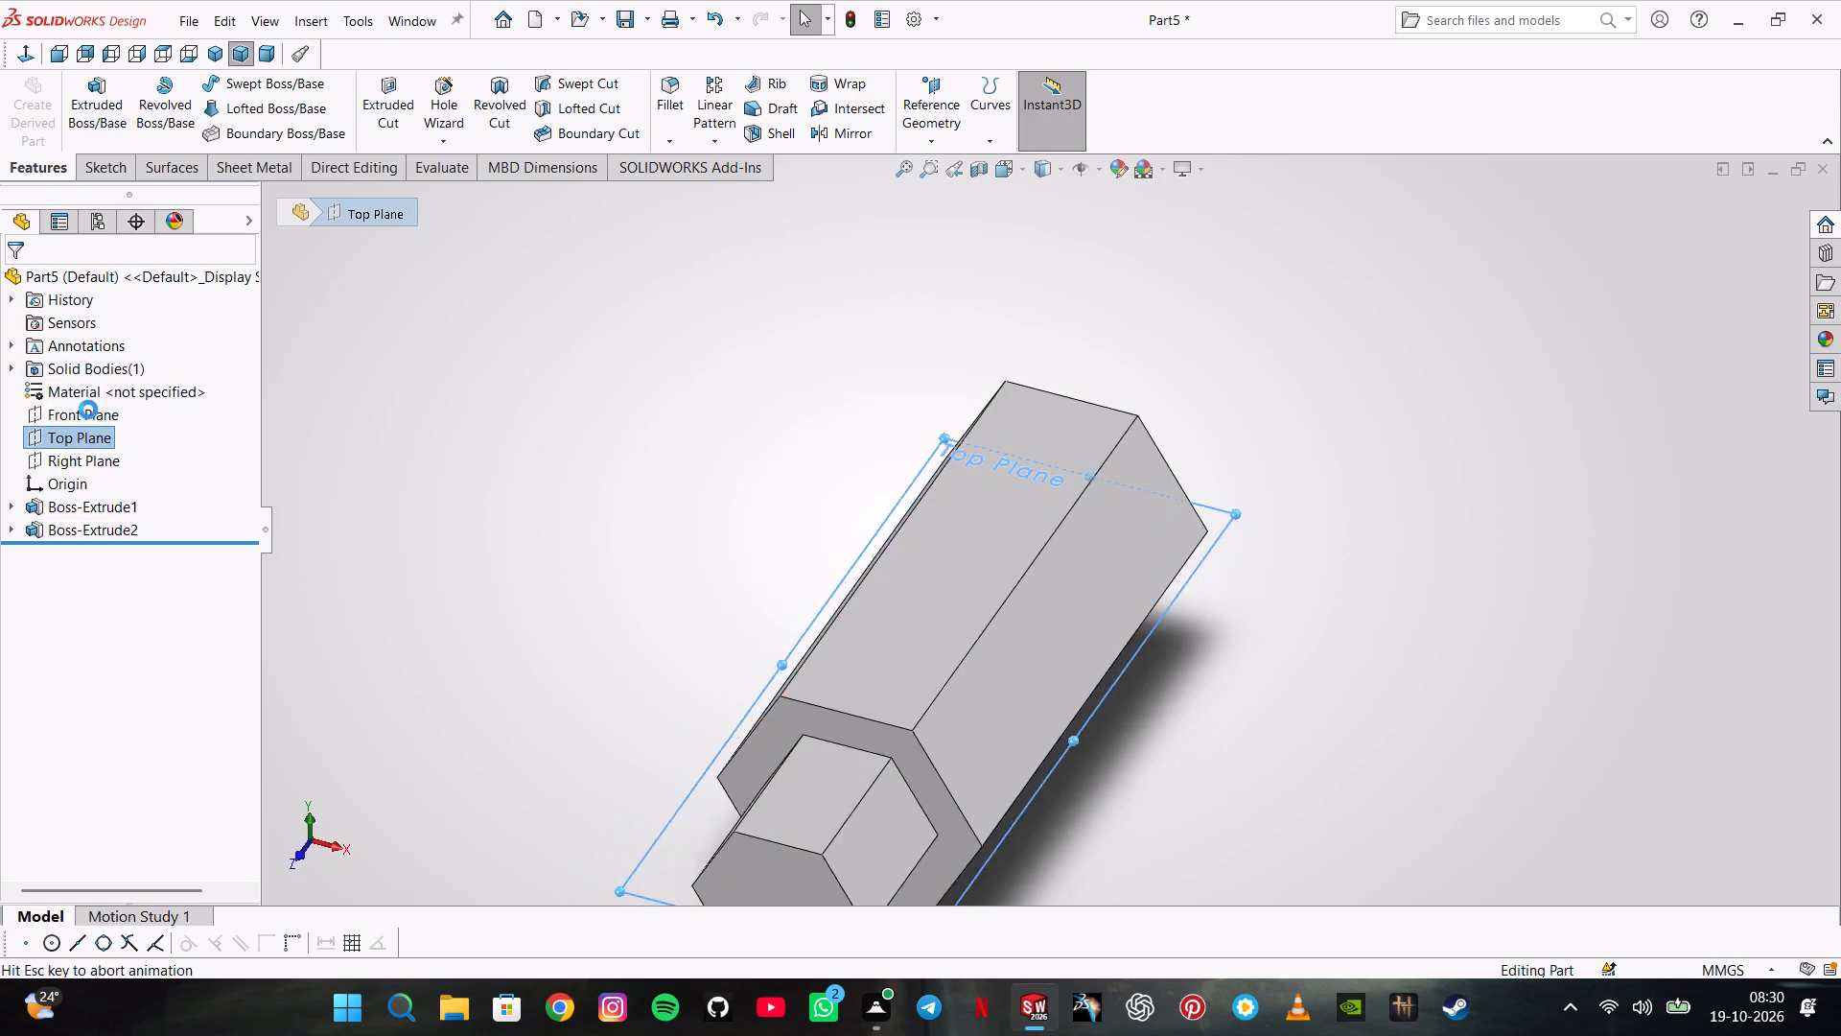
{"action": "left_click", "coordinate": [16, 53]}
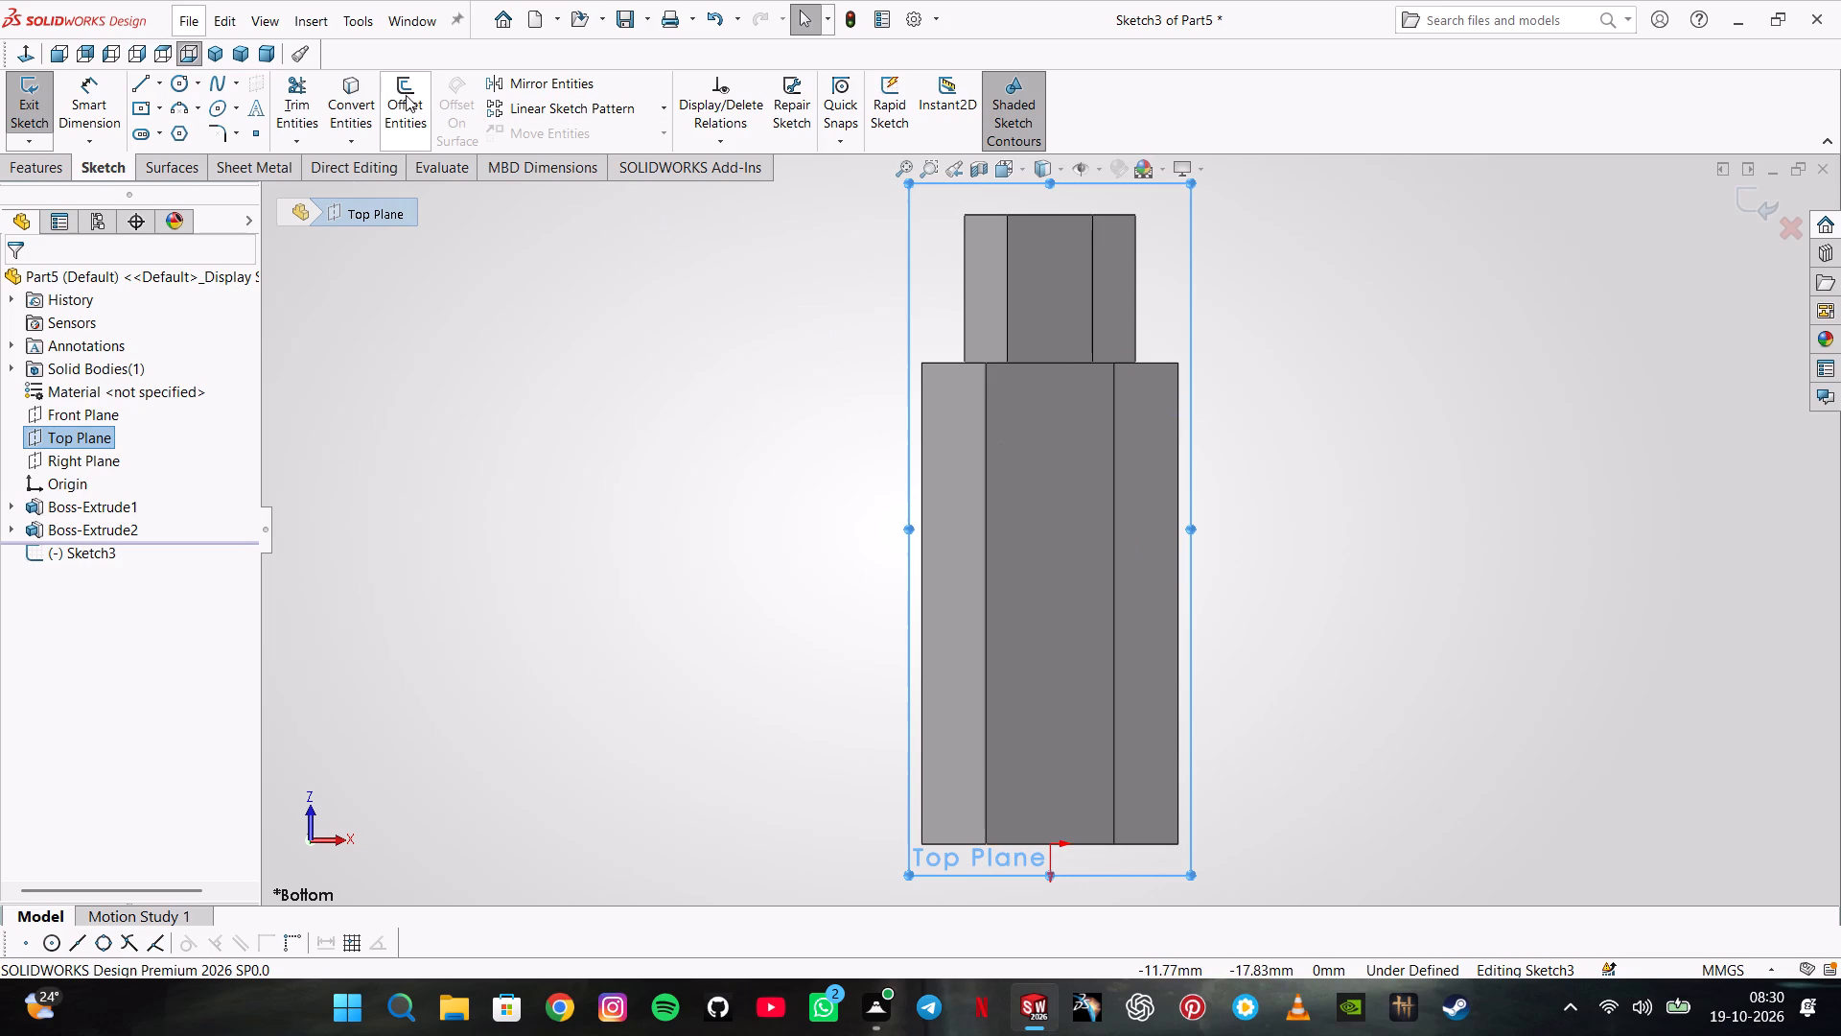
Convert the three visible faces of the smaller section and the three of the larger section into sketch entities.
{"action": "left_click", "coordinate": [336, 106]}
{"action": "left_click", "coordinate": [1038, 271]}
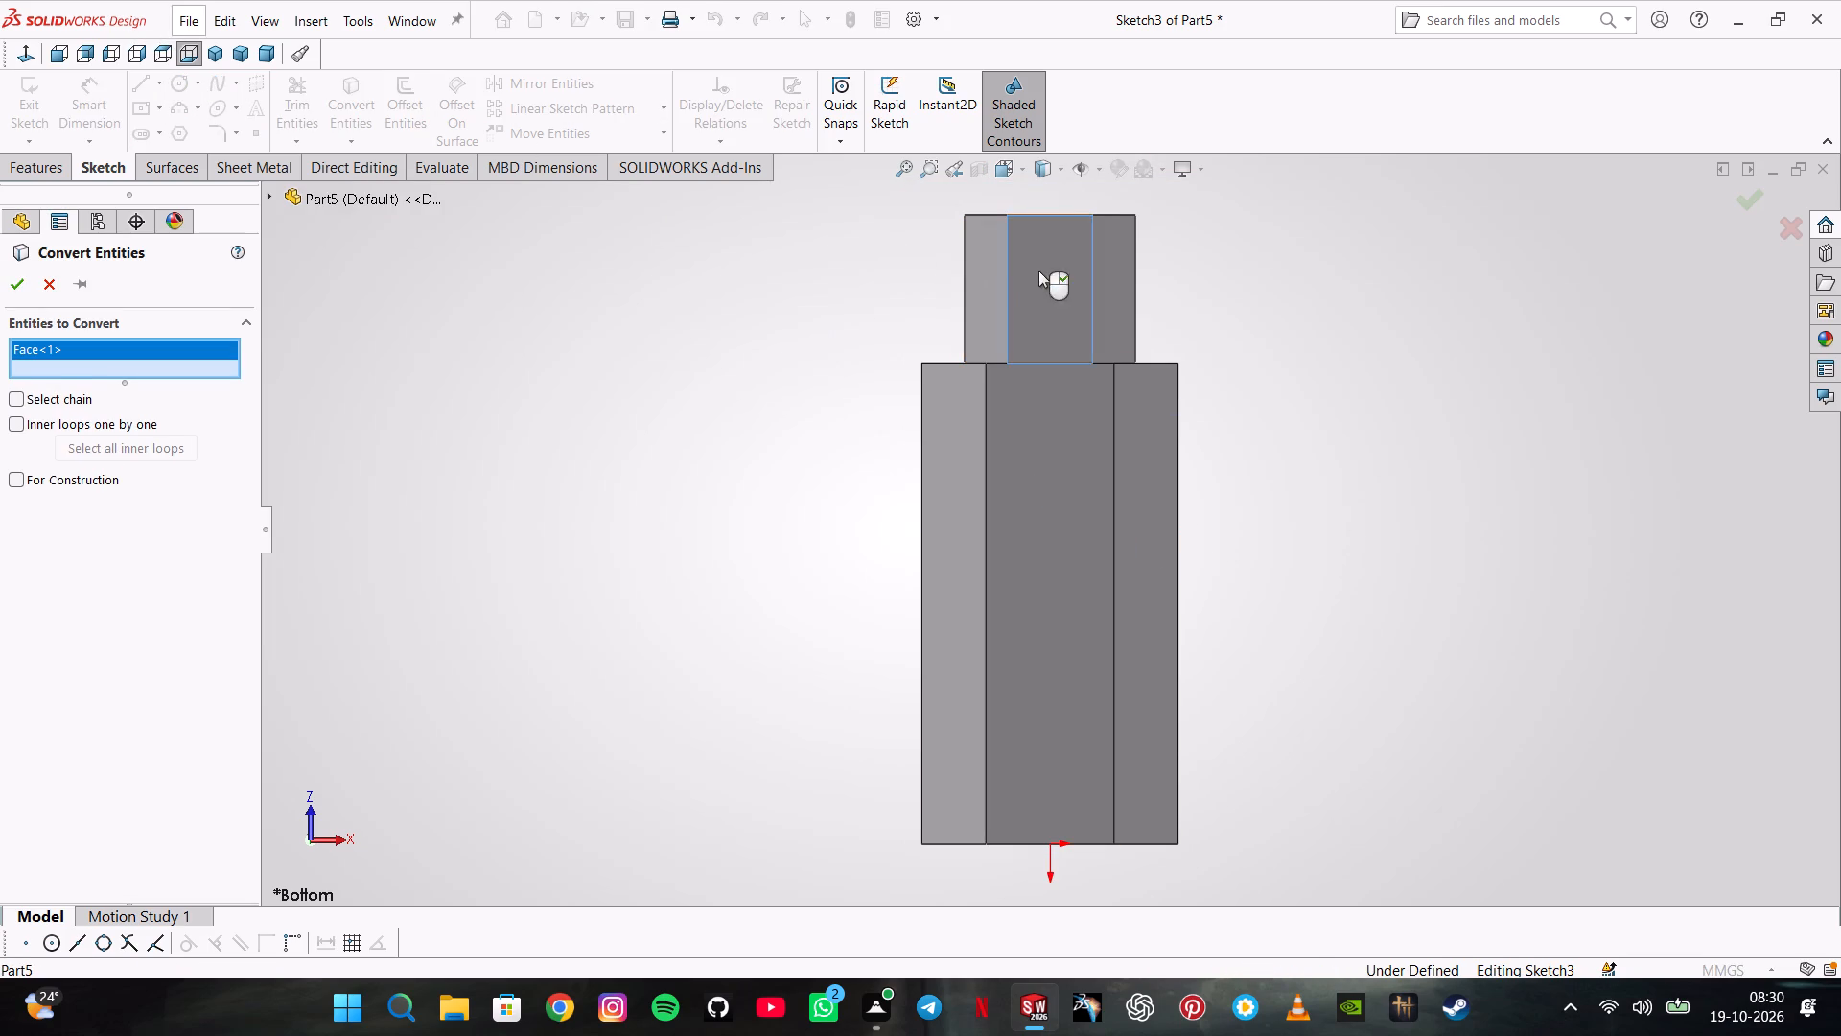
{"action": "left_click", "coordinate": [1107, 256]}
{"action": "left_click", "coordinate": [998, 277]}
{"action": "left_click", "coordinate": [1042, 414]}
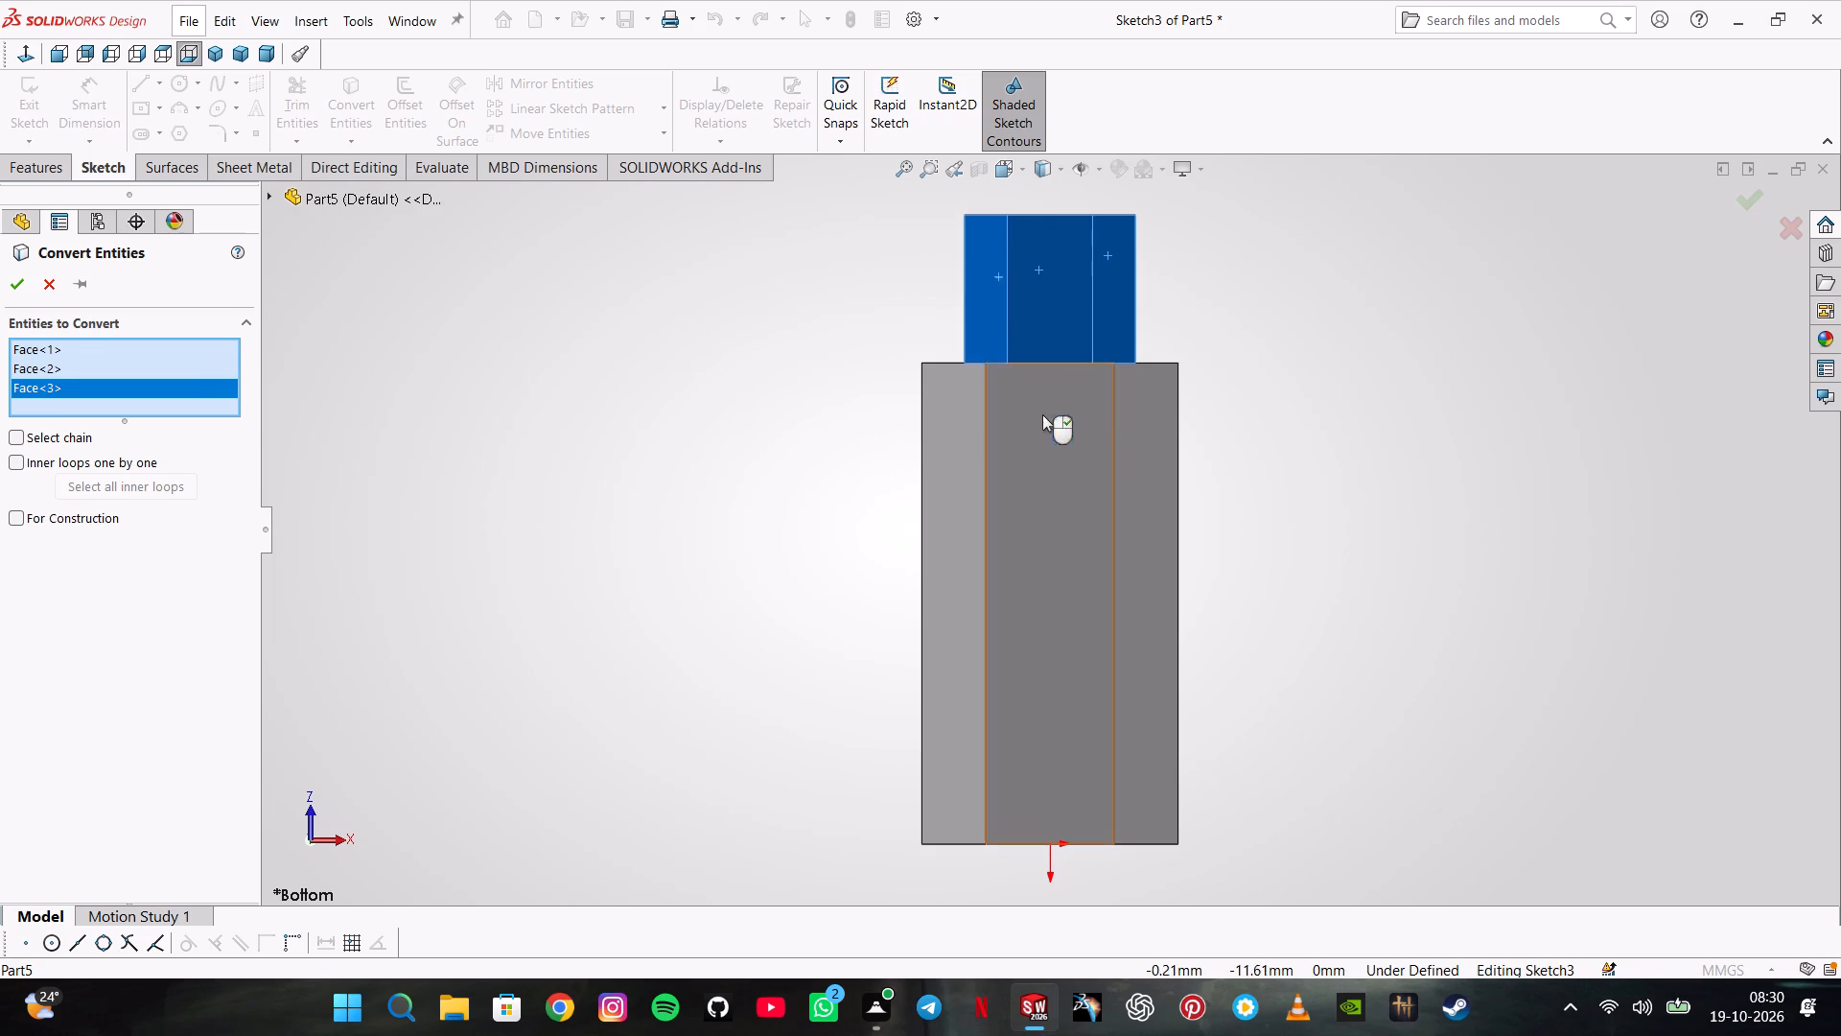
{"action": "left_click", "coordinate": [1180, 437]}
{"action": "left_click", "coordinate": [1172, 455]}
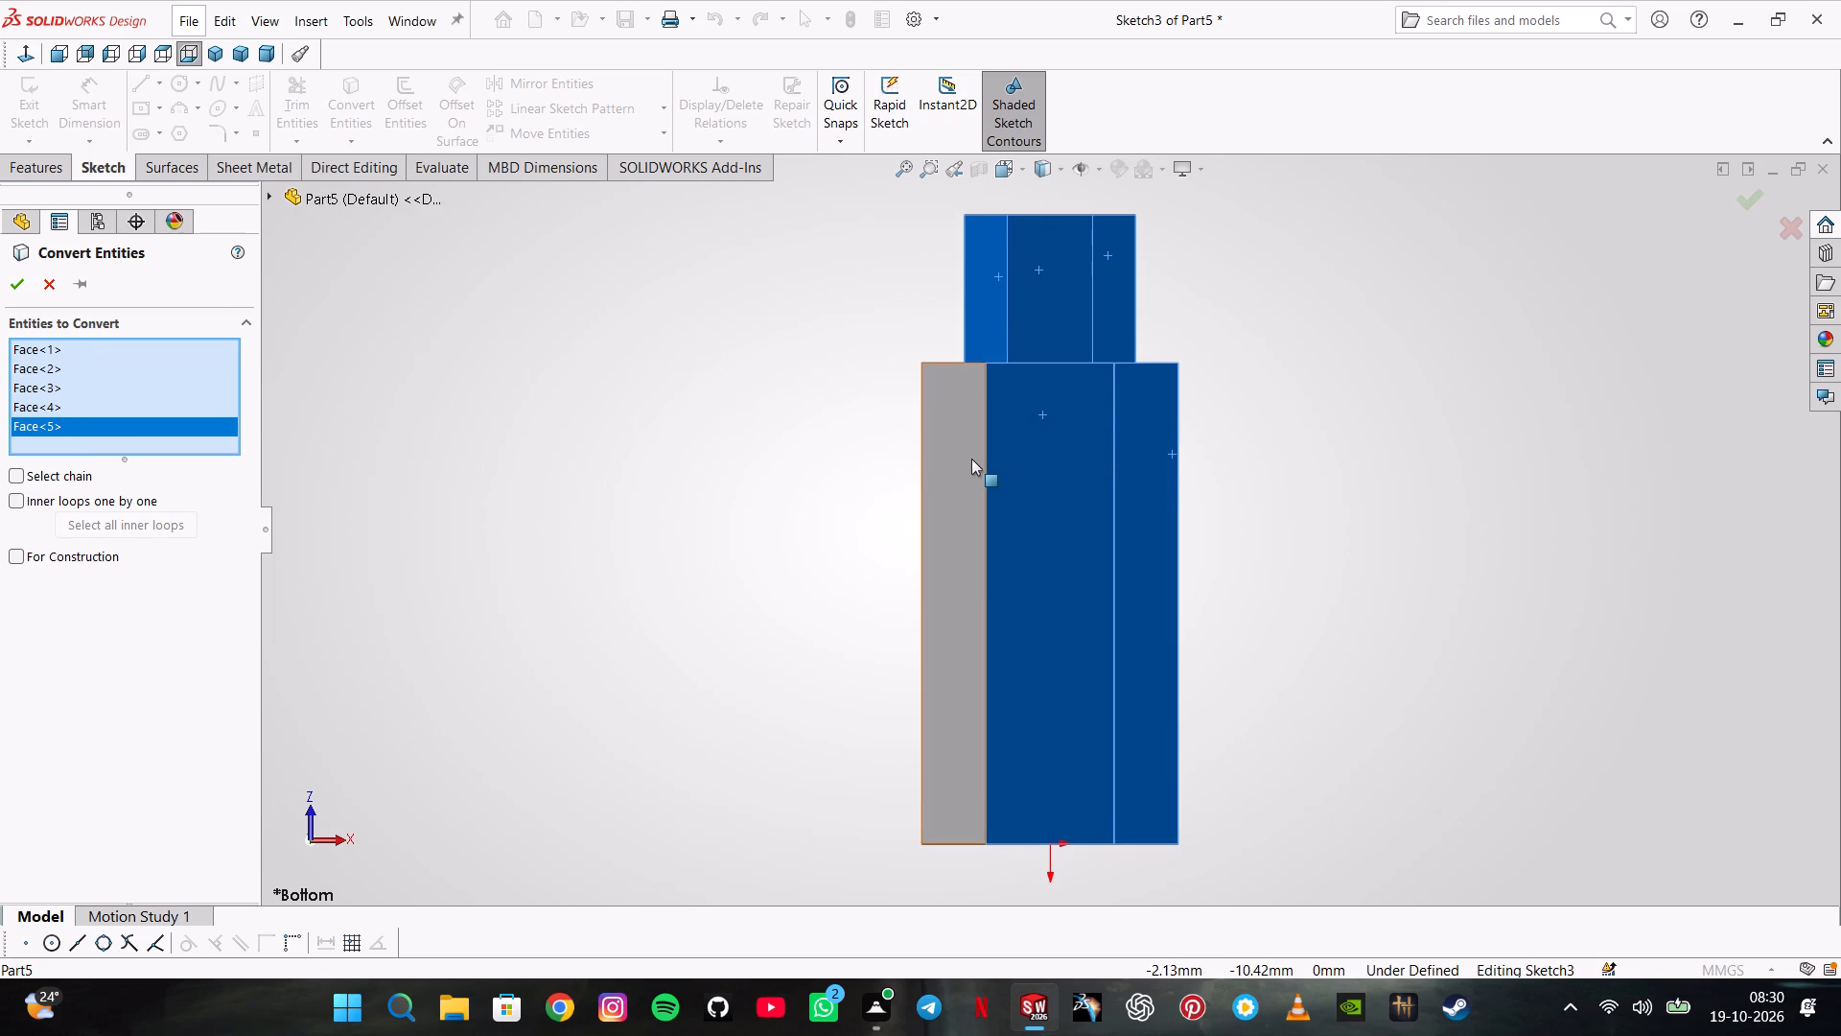
{"action": "left_click", "coordinate": [971, 459]}
{"action": "left_click", "coordinate": [10, 275]}
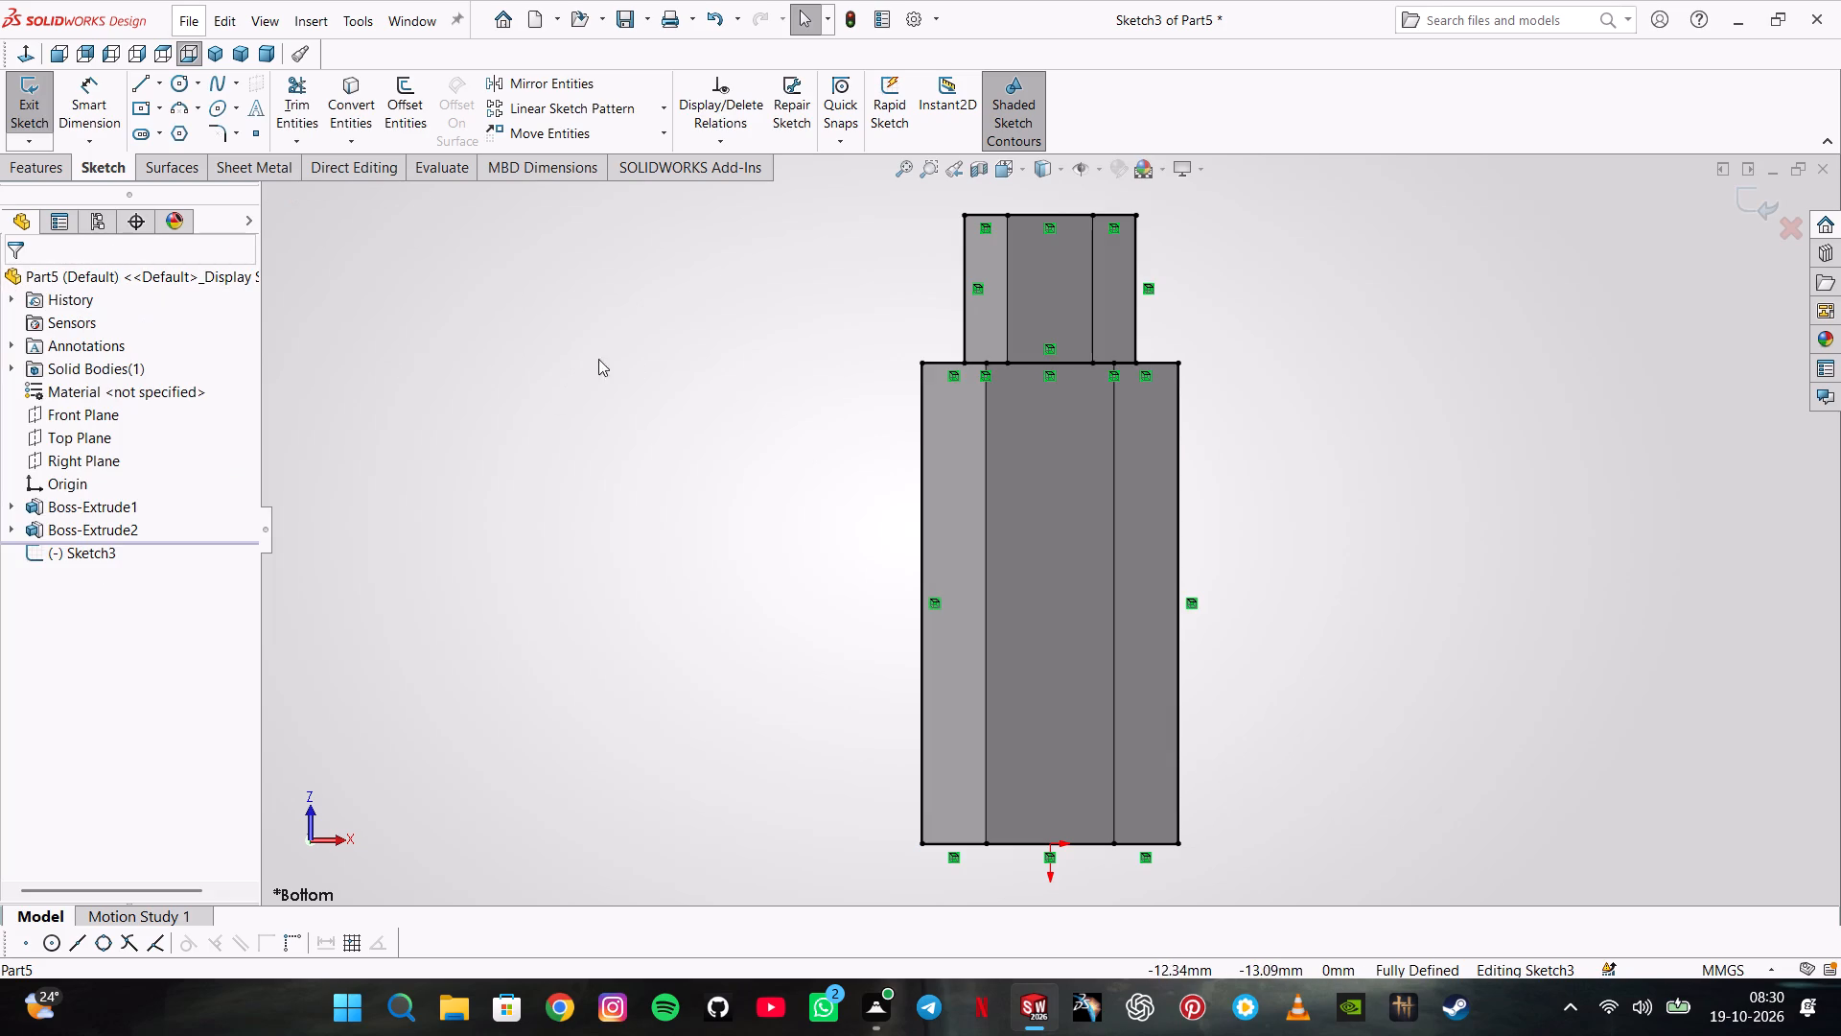
Sketch a three-point arc of about 2.27 mm radius from the shoulder's inner corner to the larger section's side line, bowing inward.
{"action": "left_click", "coordinate": [175, 83]}
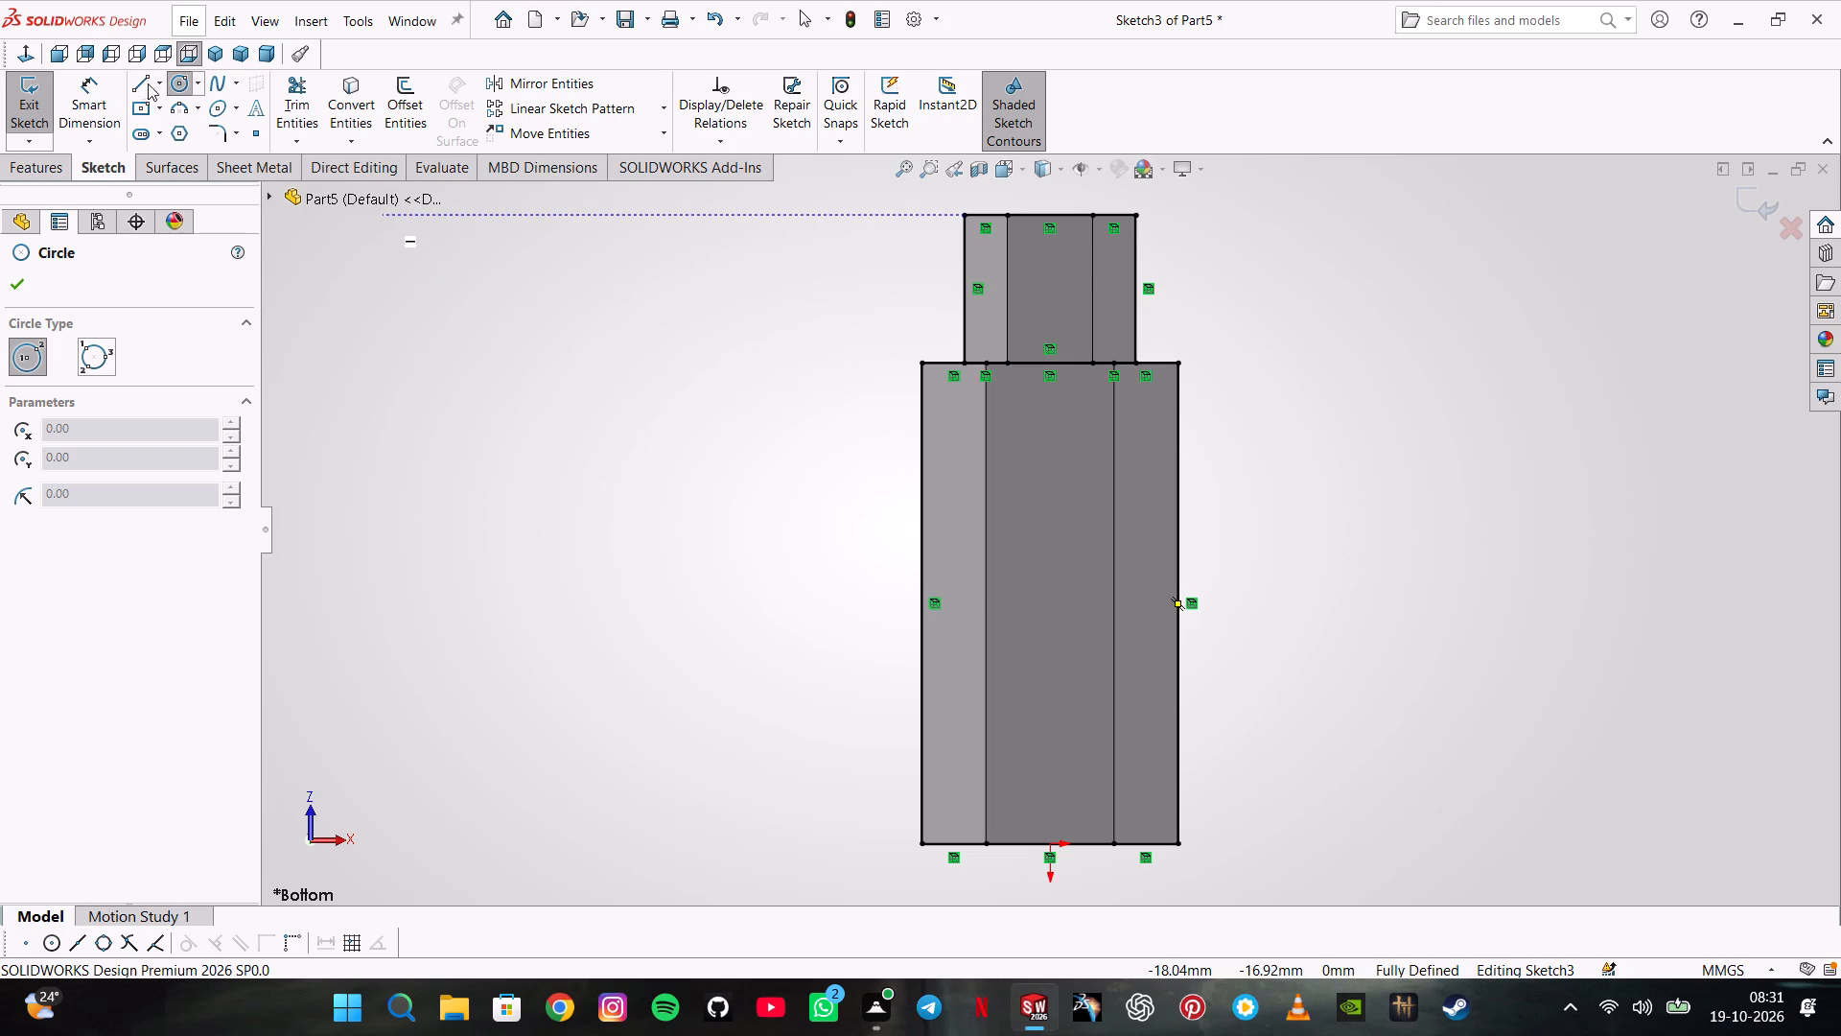
{"action": "left_click", "coordinate": [177, 111]}
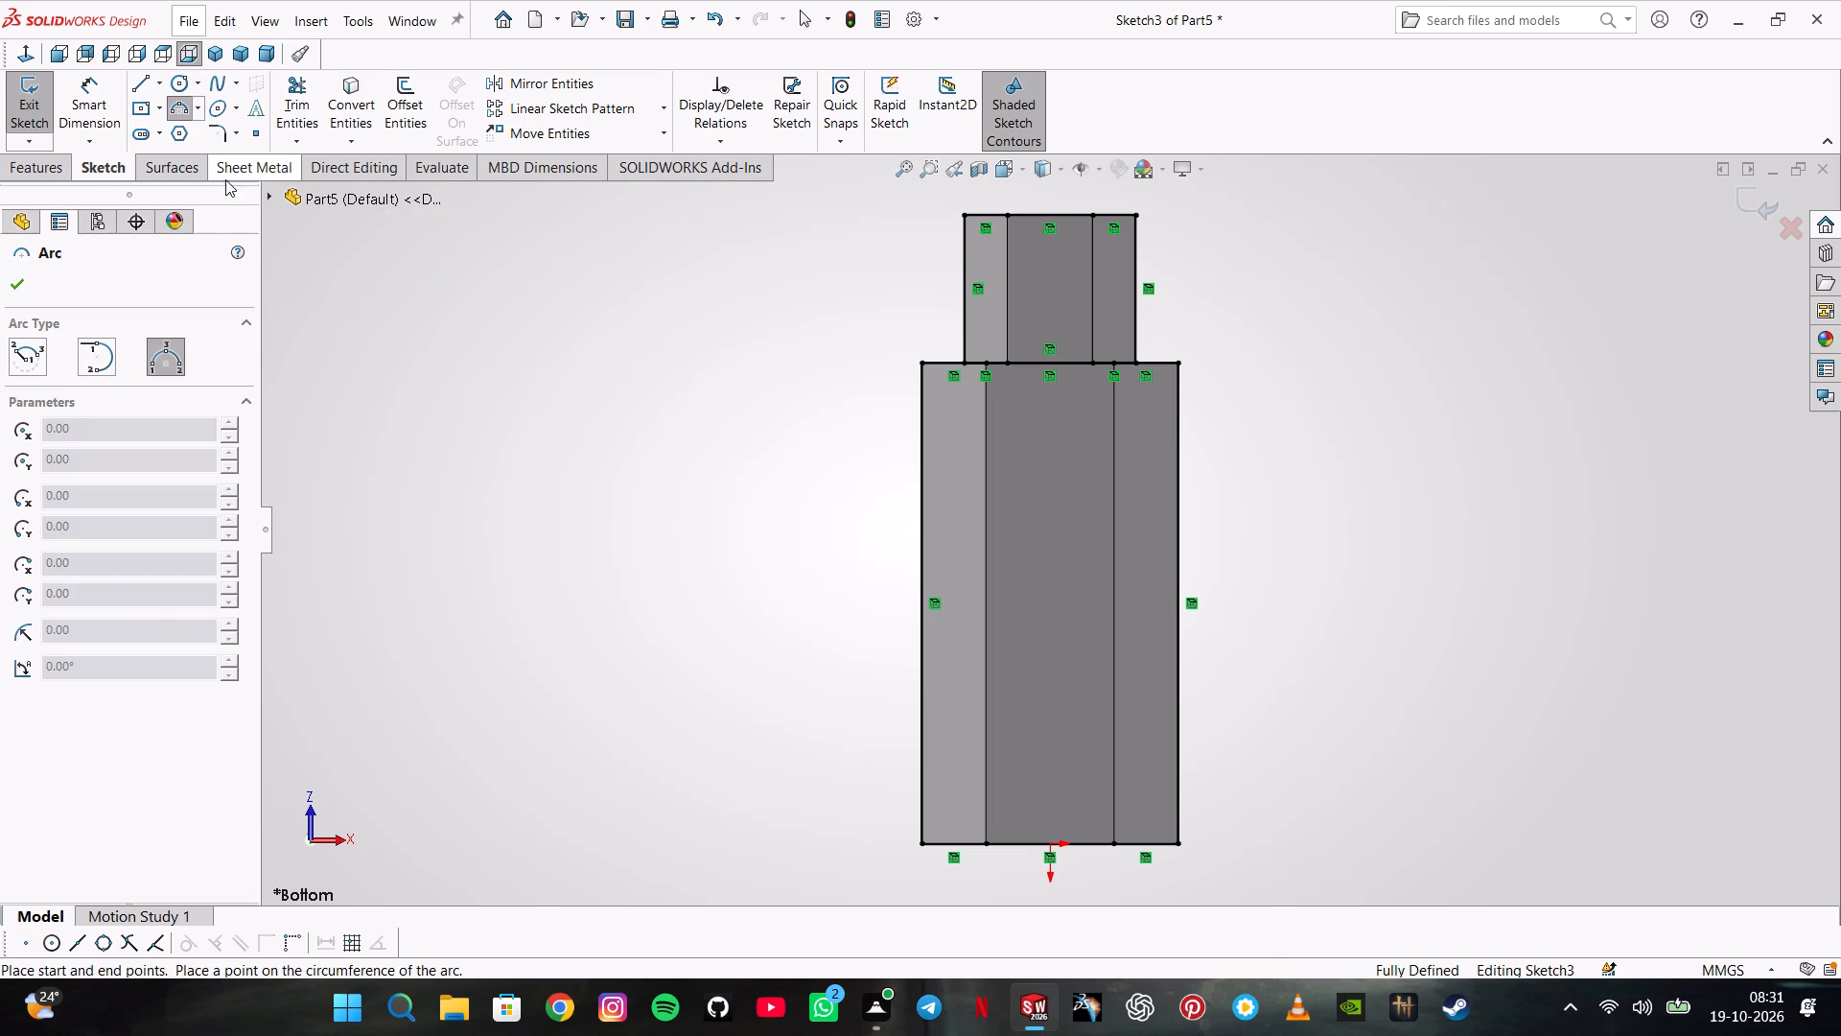
{"action": "left_click", "coordinate": [1138, 367]}
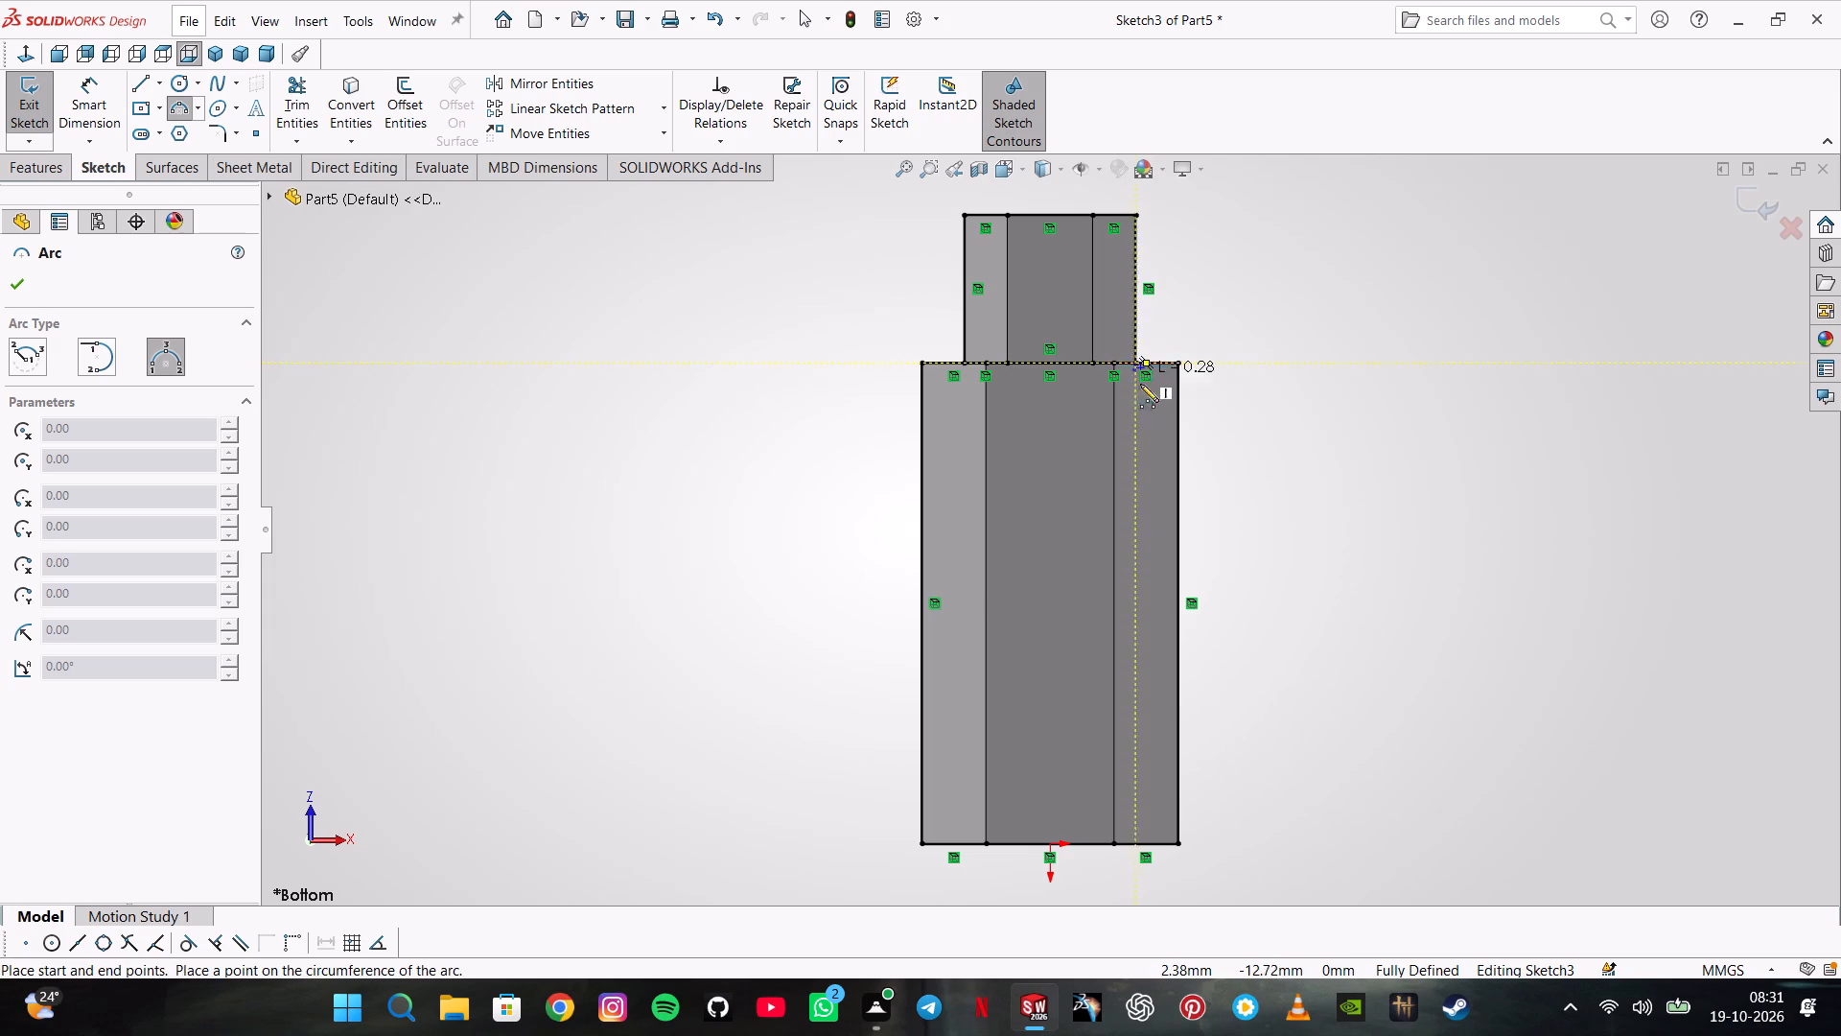
{"action": "left_click", "coordinate": [1174, 474]}
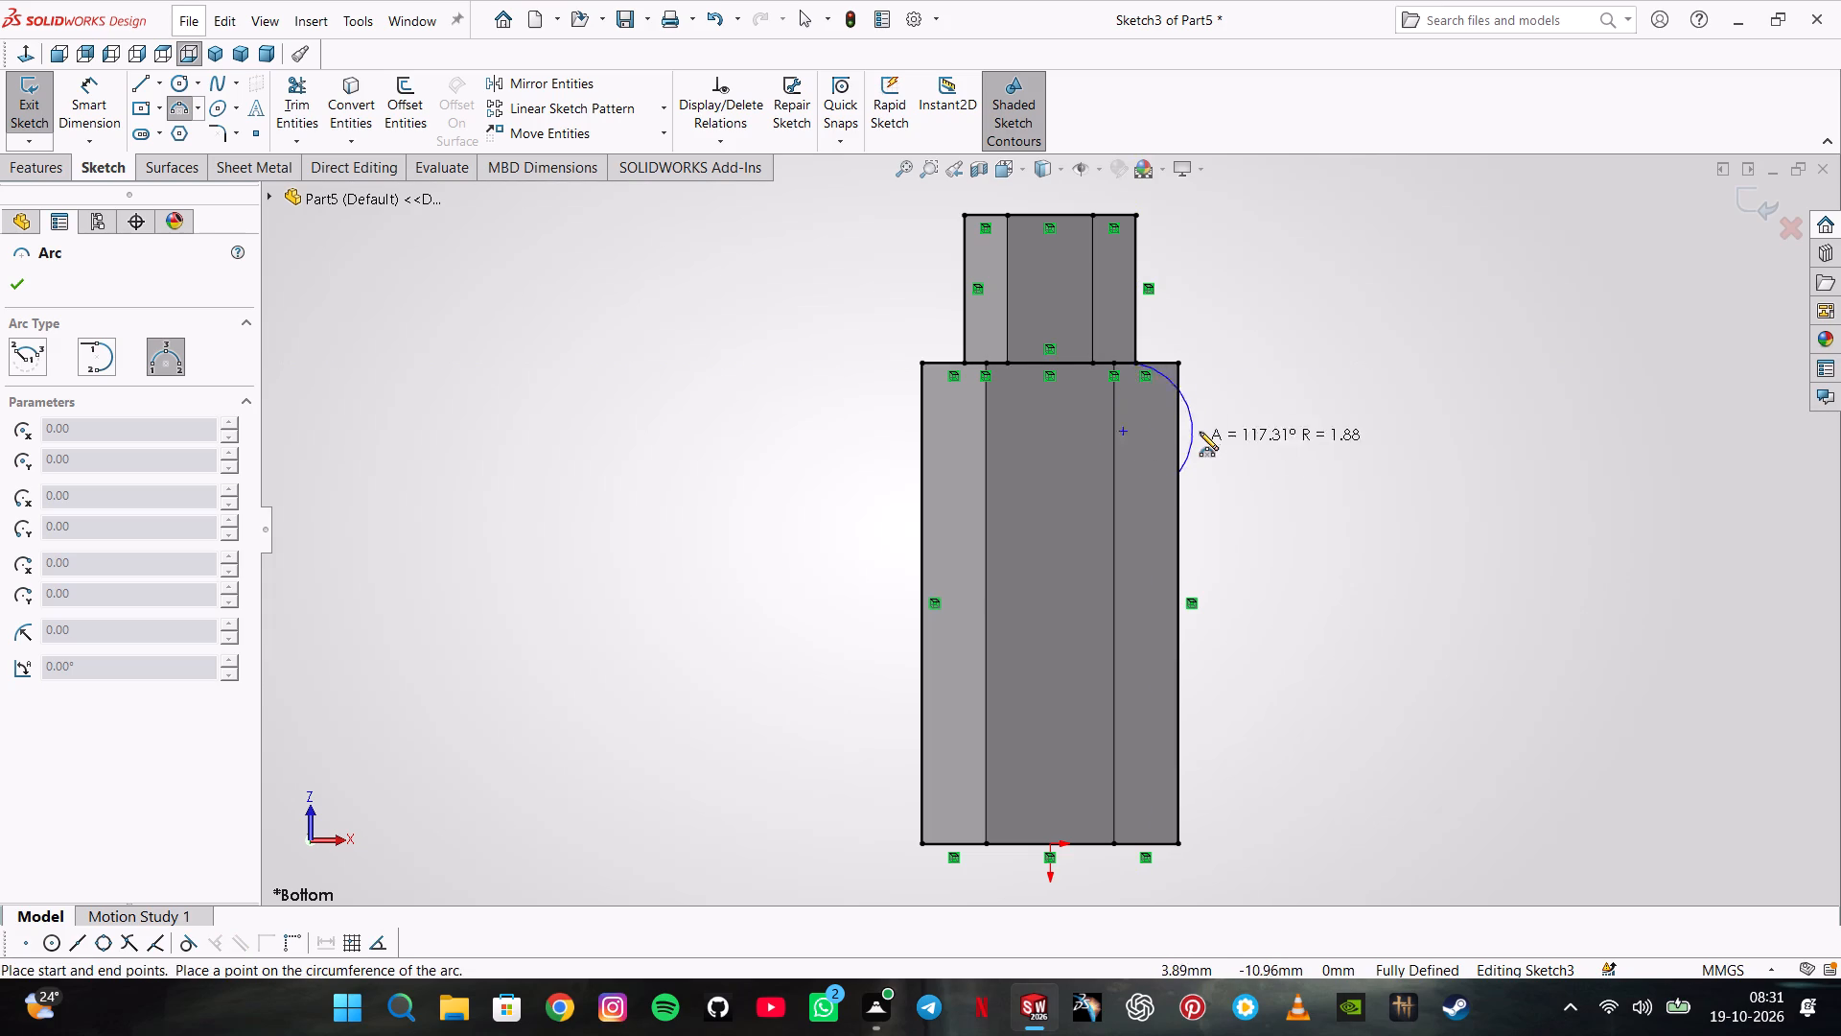
{"action": "left_click", "coordinate": [1154, 456]}
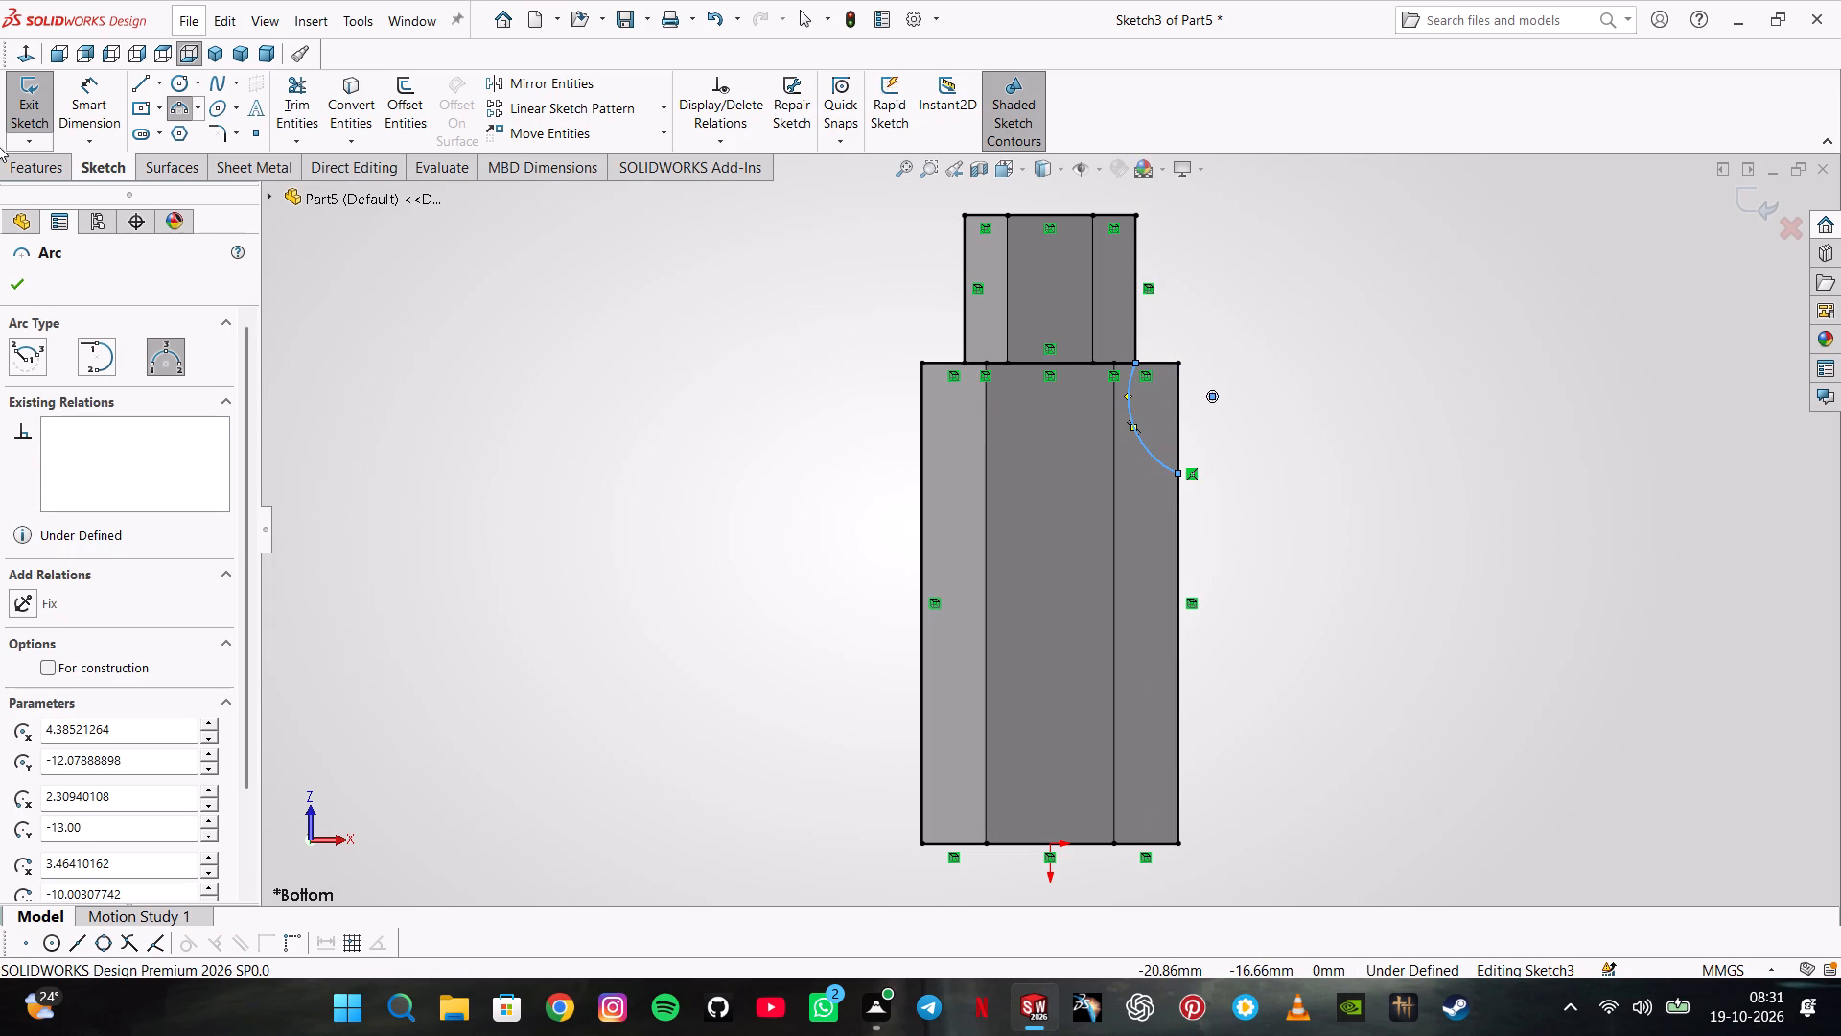
Dimension the arc's radius as 4.5 mm.
{"action": "left_click", "coordinate": [96, 117]}
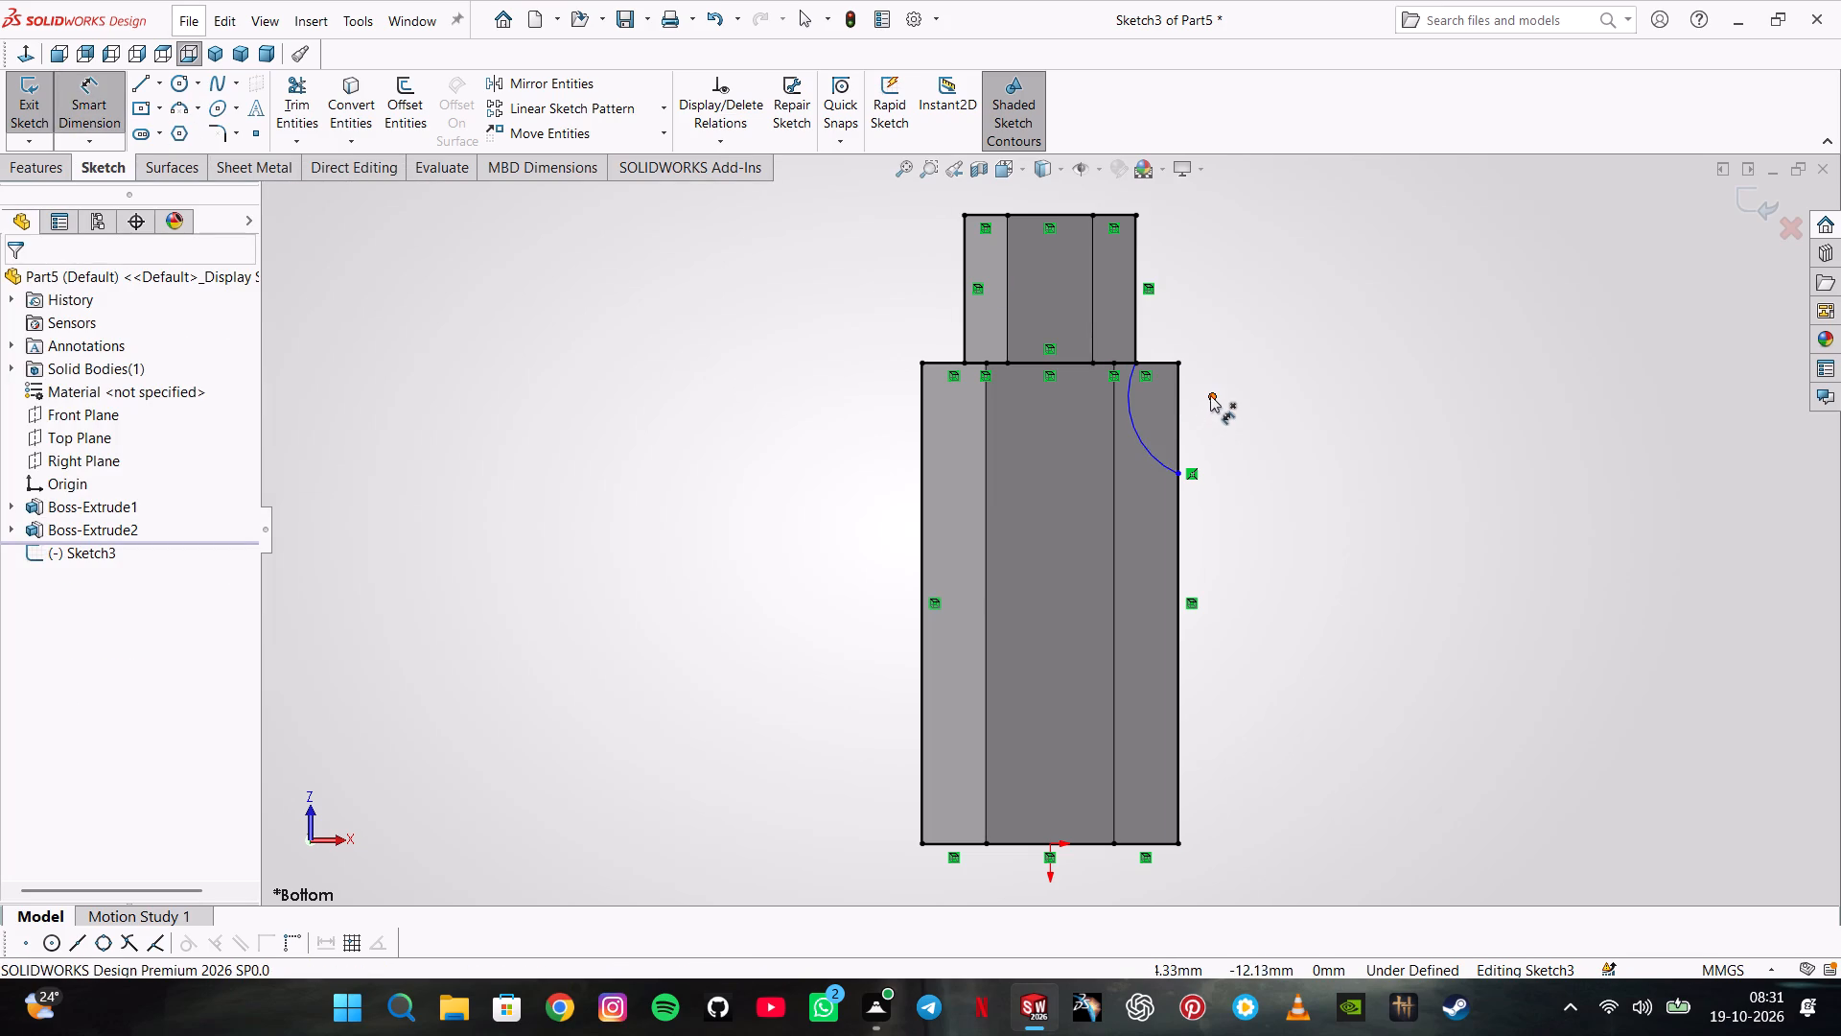
{"action": "left_click", "coordinate": [1211, 394]}
{"action": "left_click", "coordinate": [1139, 425]}
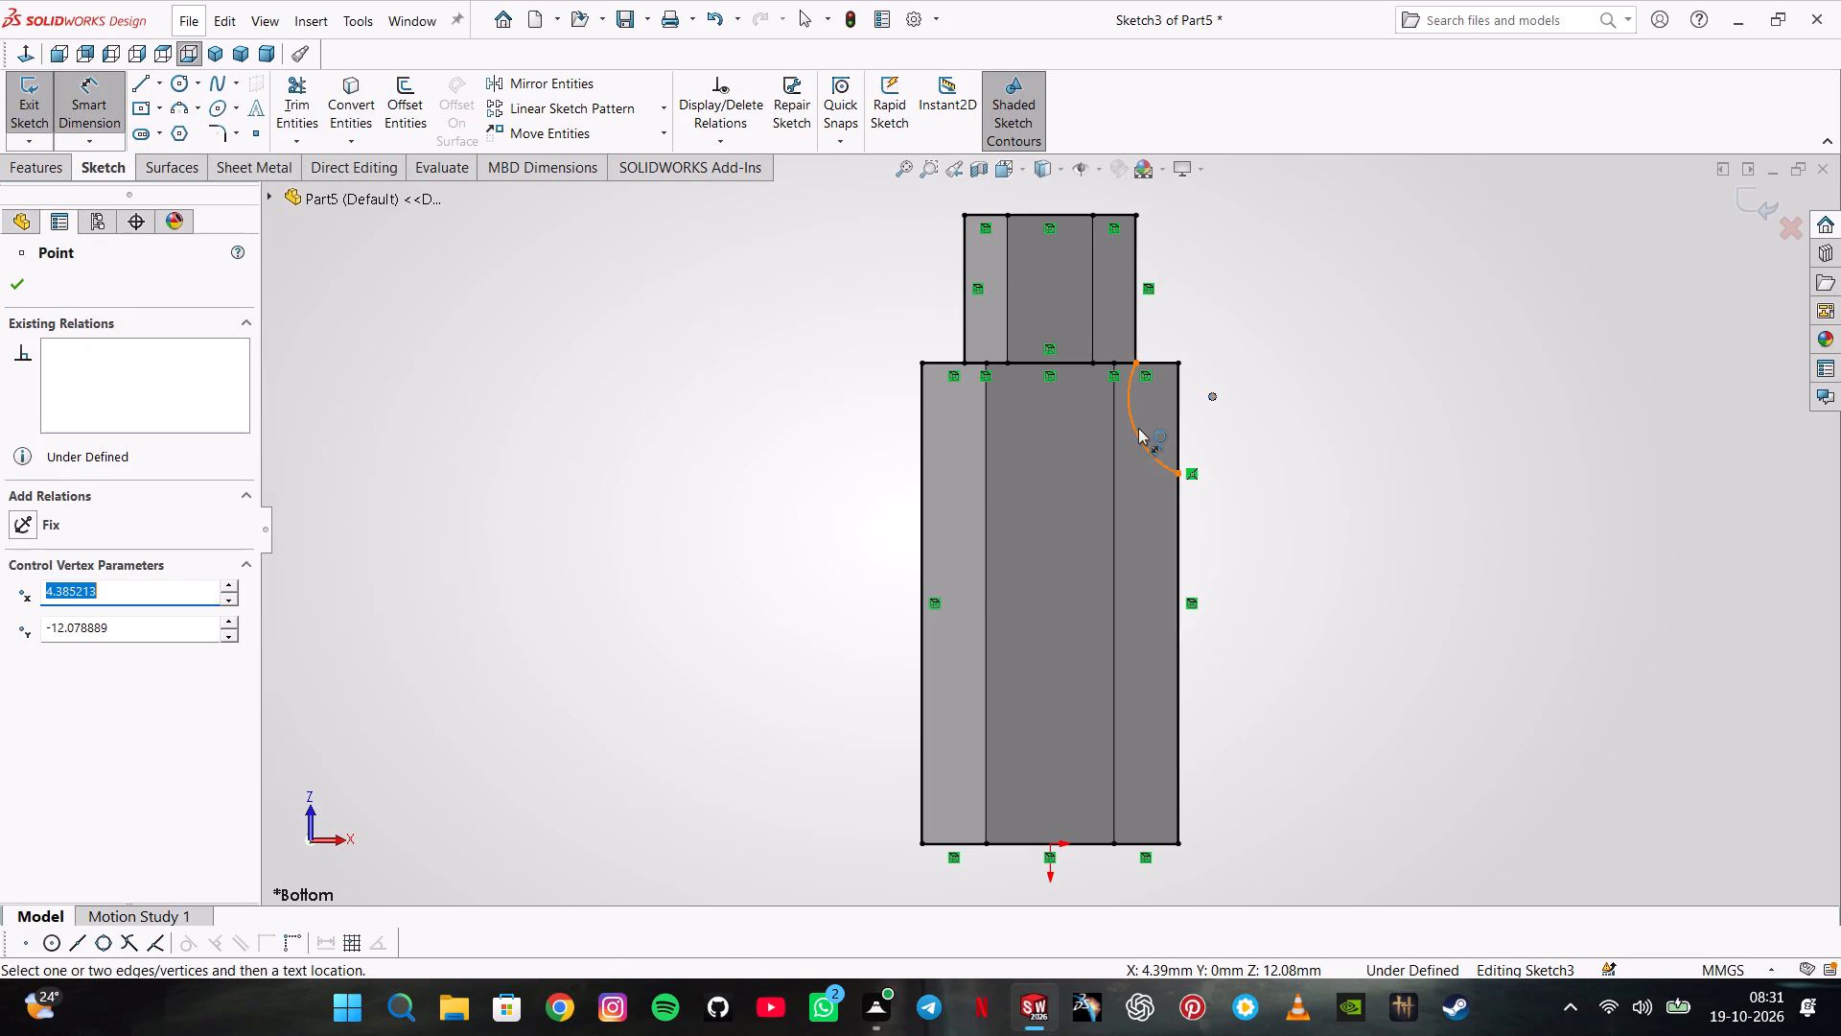
{"action": "left_click", "coordinate": [1138, 428]}
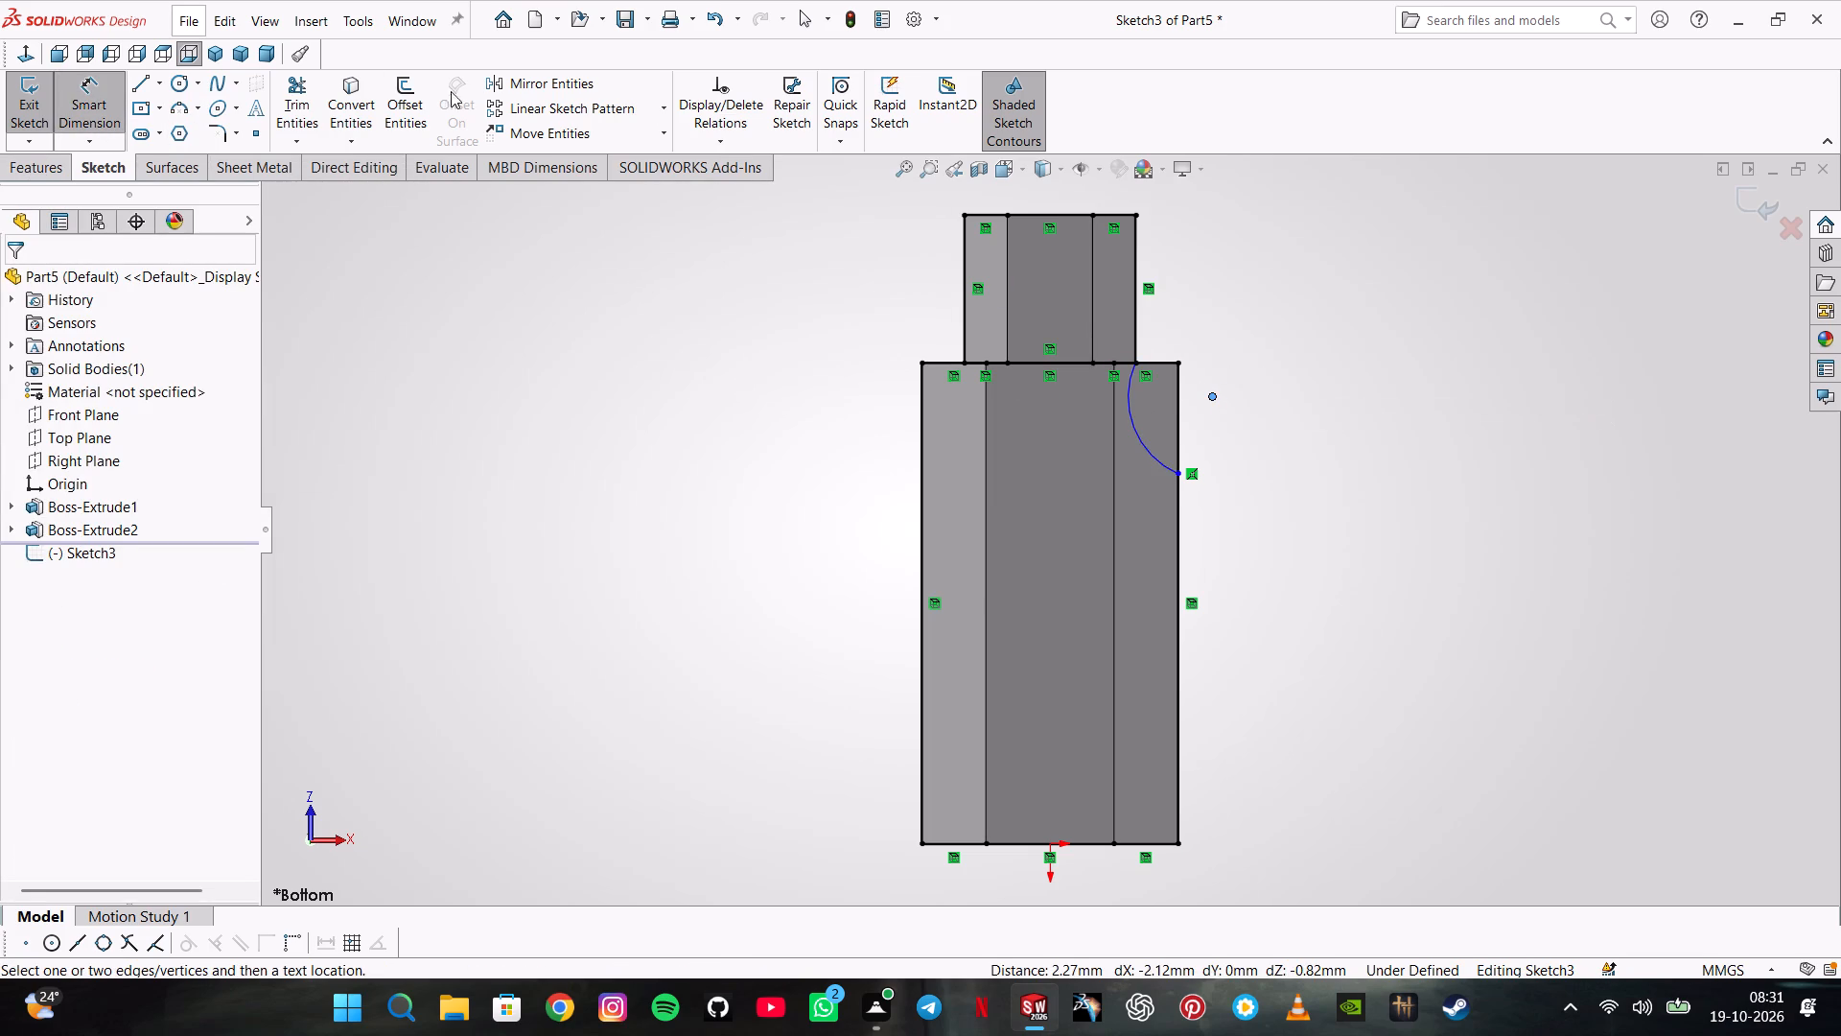
{"action": "key", "text": "Escape"}
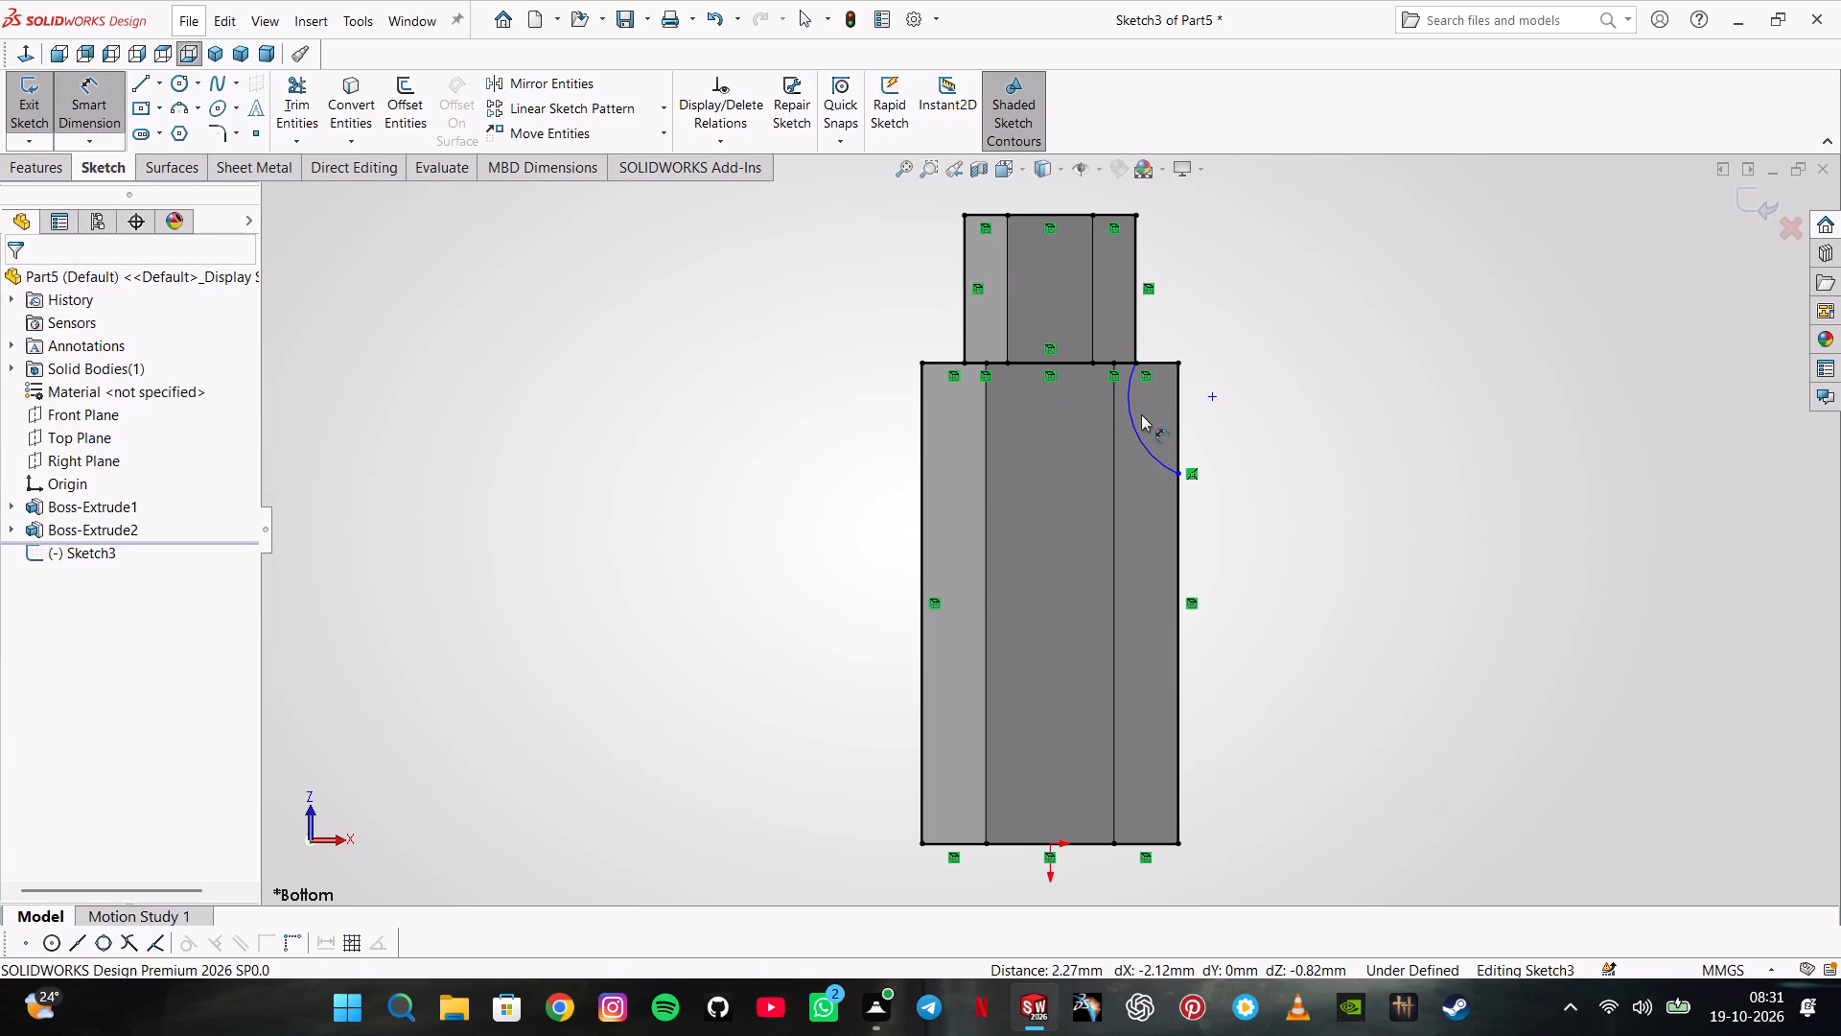
{"action": "left_click", "coordinate": [1134, 421]}
{"action": "left_click", "coordinate": [1244, 365]}
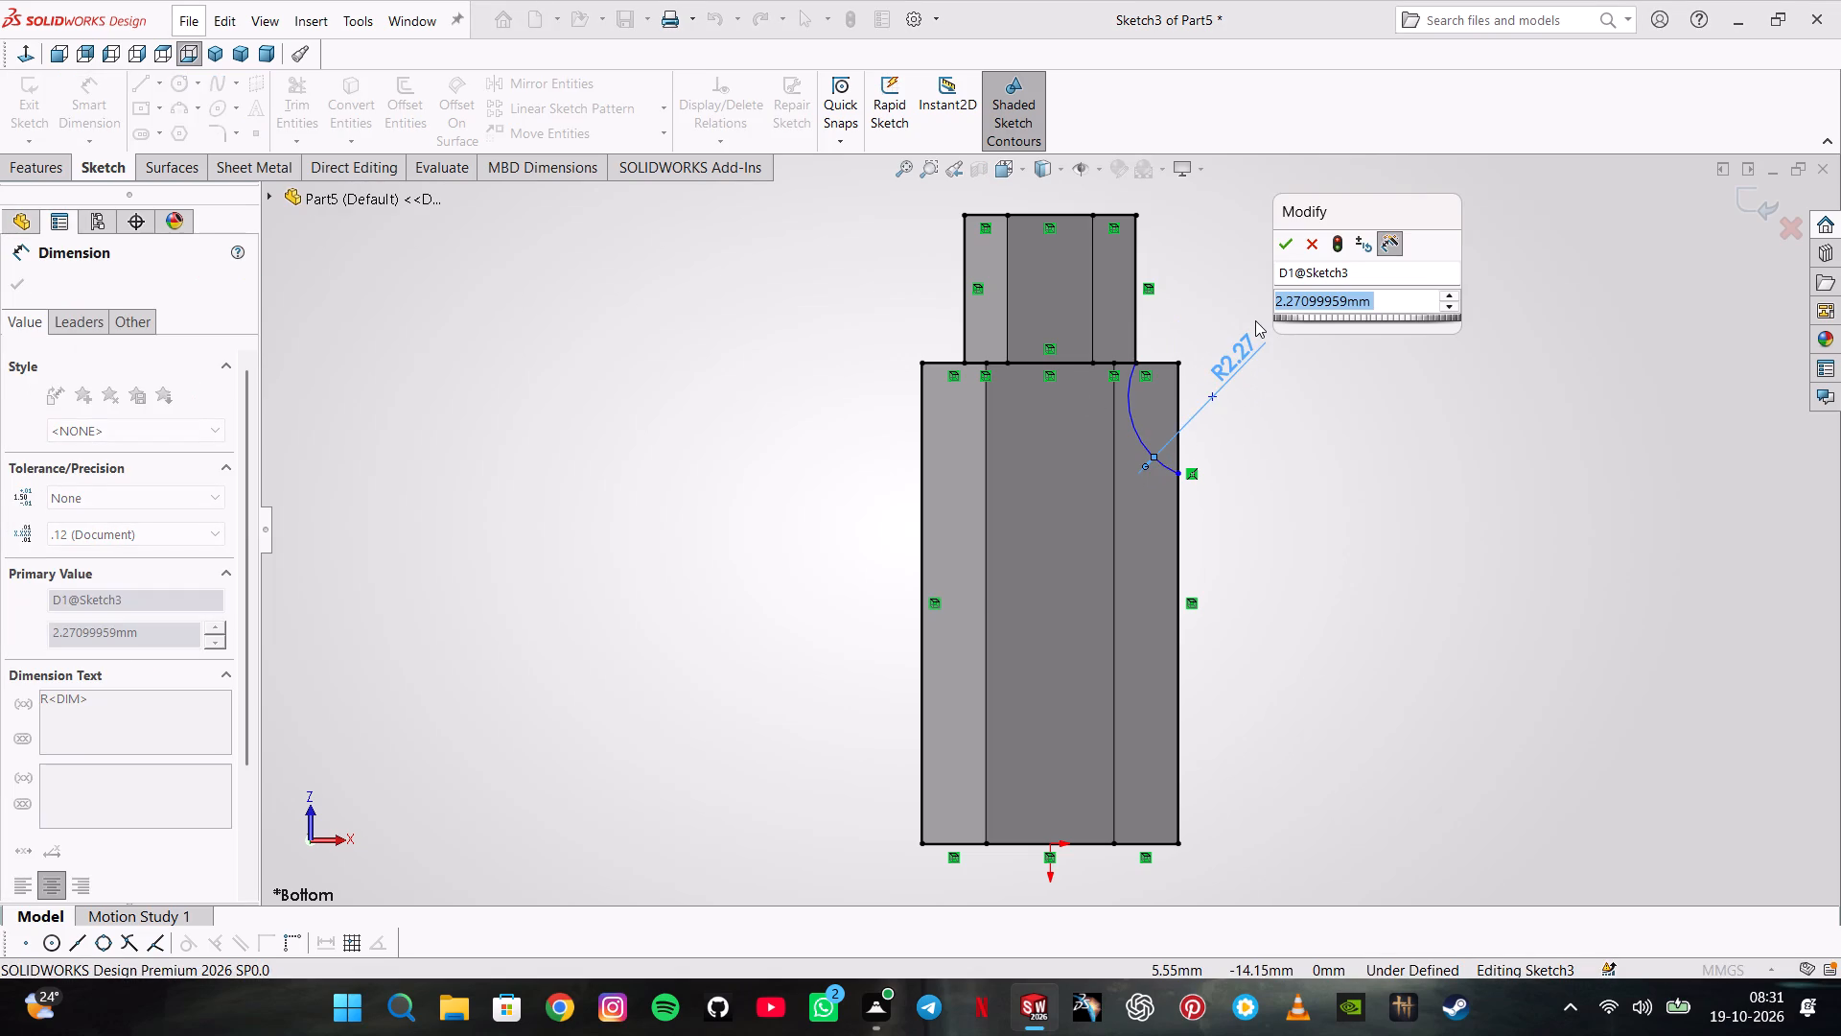
{"action": "type", "text": "4.5"}
{"action": "key", "text": "Return"}
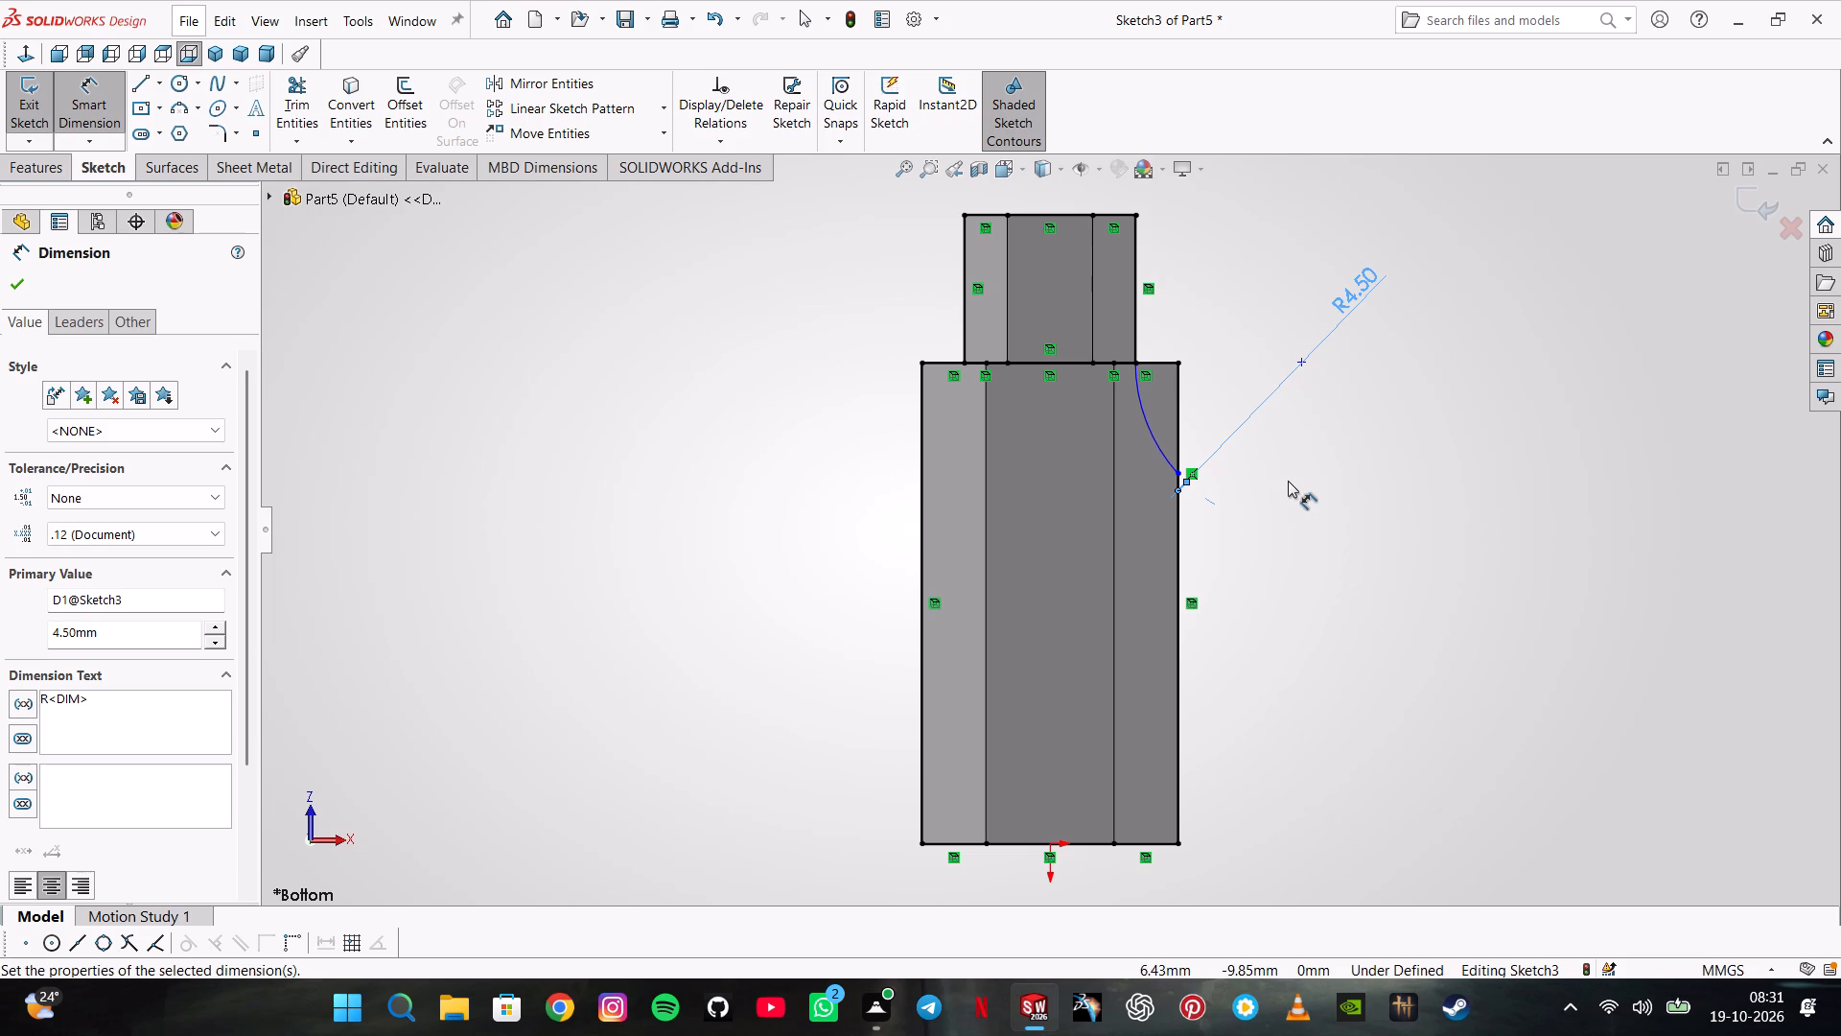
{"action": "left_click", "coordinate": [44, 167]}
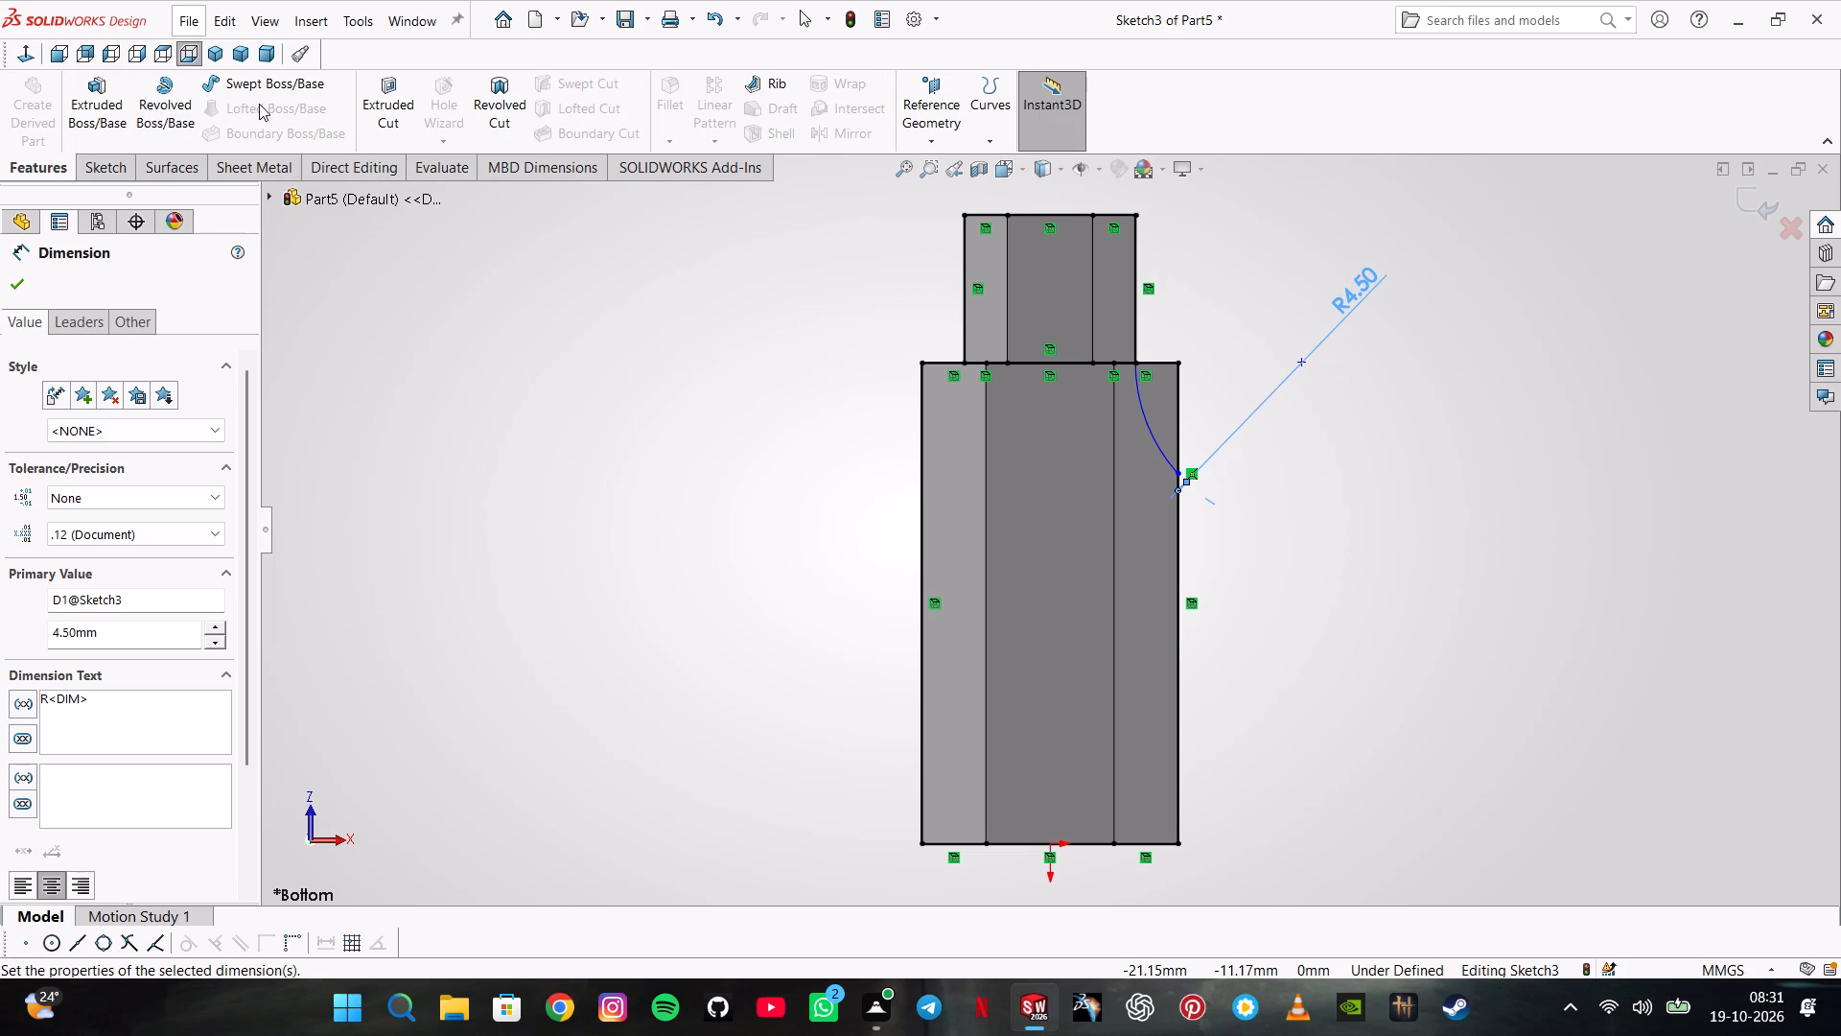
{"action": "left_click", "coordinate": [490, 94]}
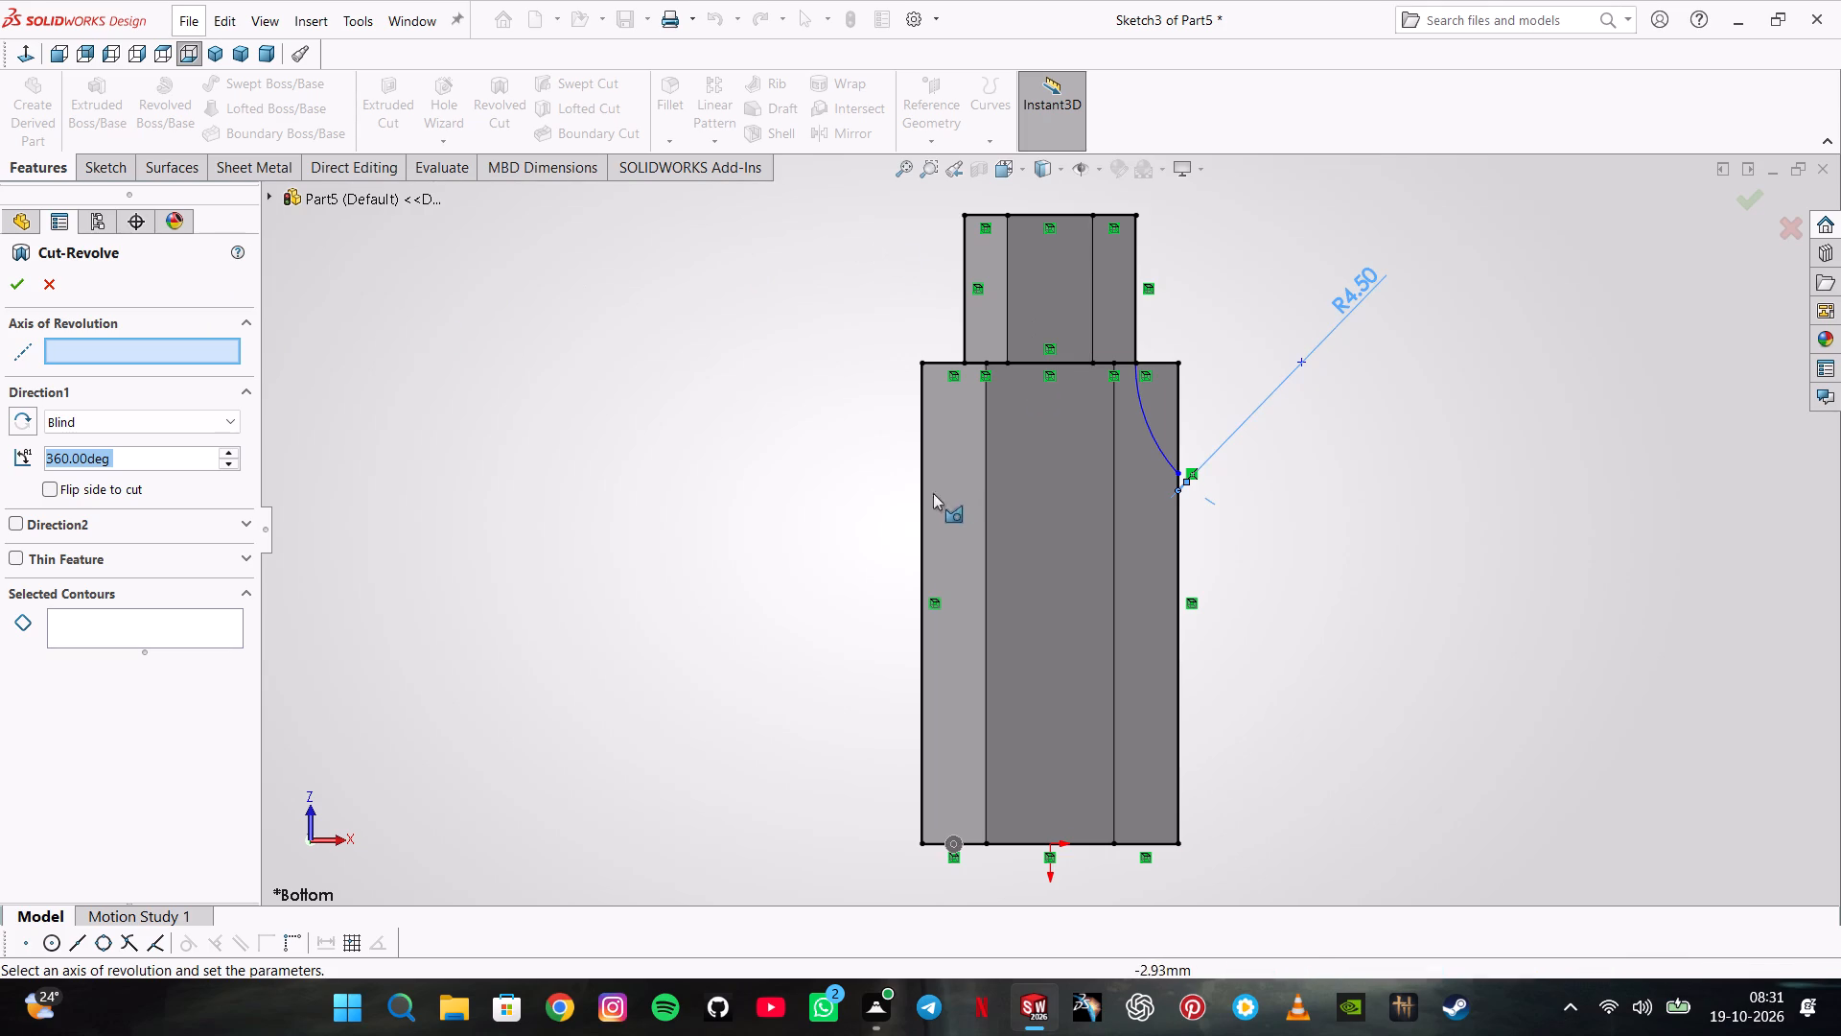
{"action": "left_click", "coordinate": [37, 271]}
Sketch a short vertical centerline from the origin along the part's axis.
{"action": "left_click", "coordinate": [100, 169]}
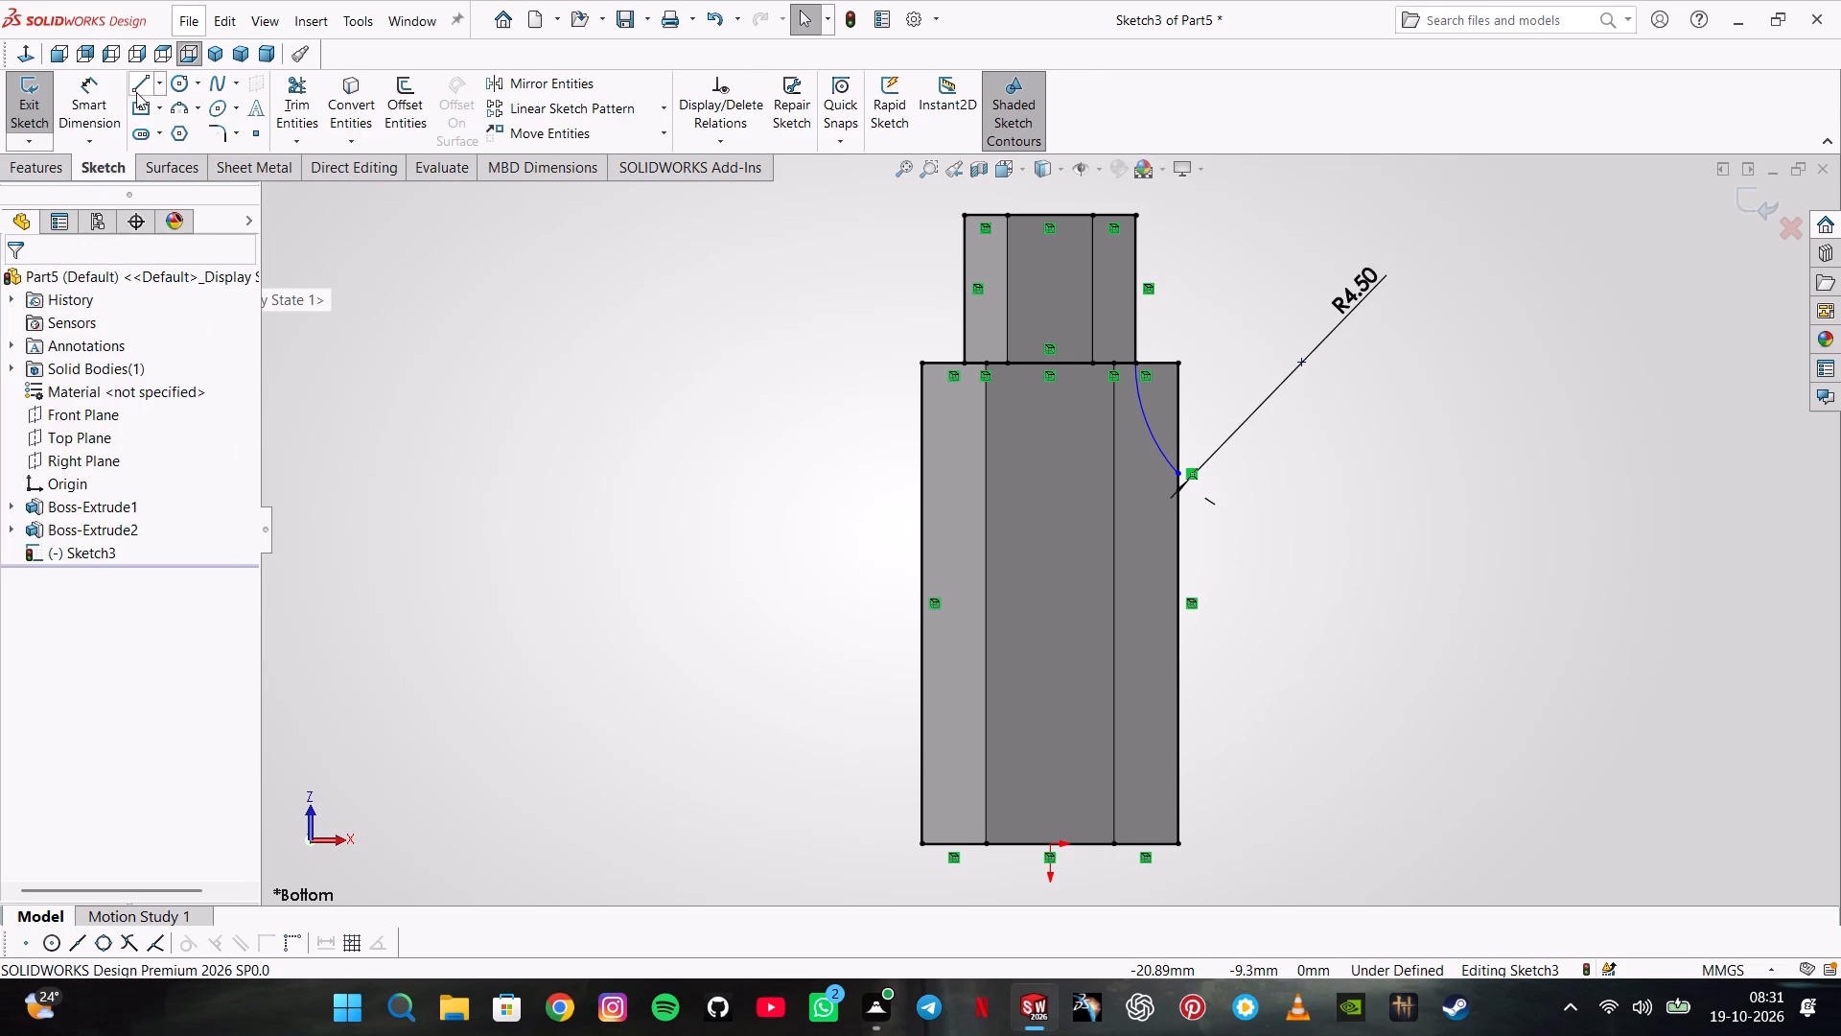
{"action": "left_click", "coordinate": [153, 86]}
{"action": "left_click", "coordinate": [170, 128]}
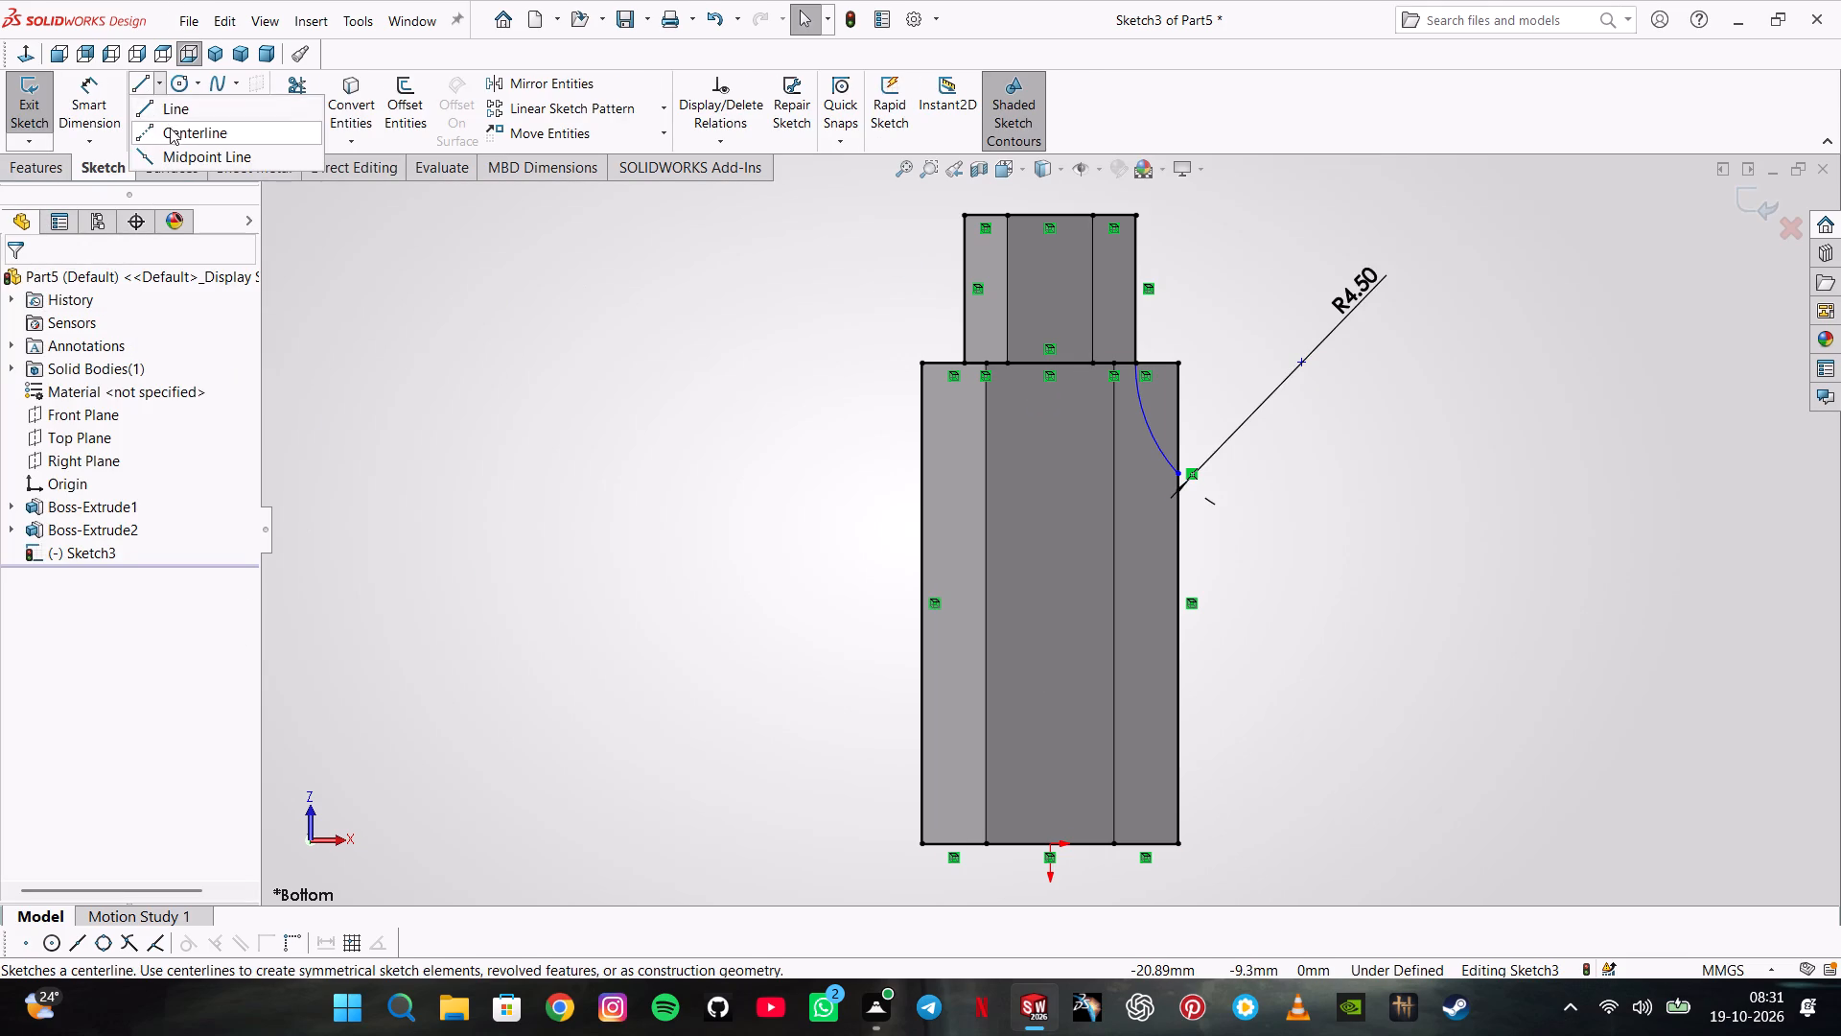
{"action": "left_click", "coordinate": [1053, 847]}
{"action": "left_click", "coordinate": [1053, 761]}
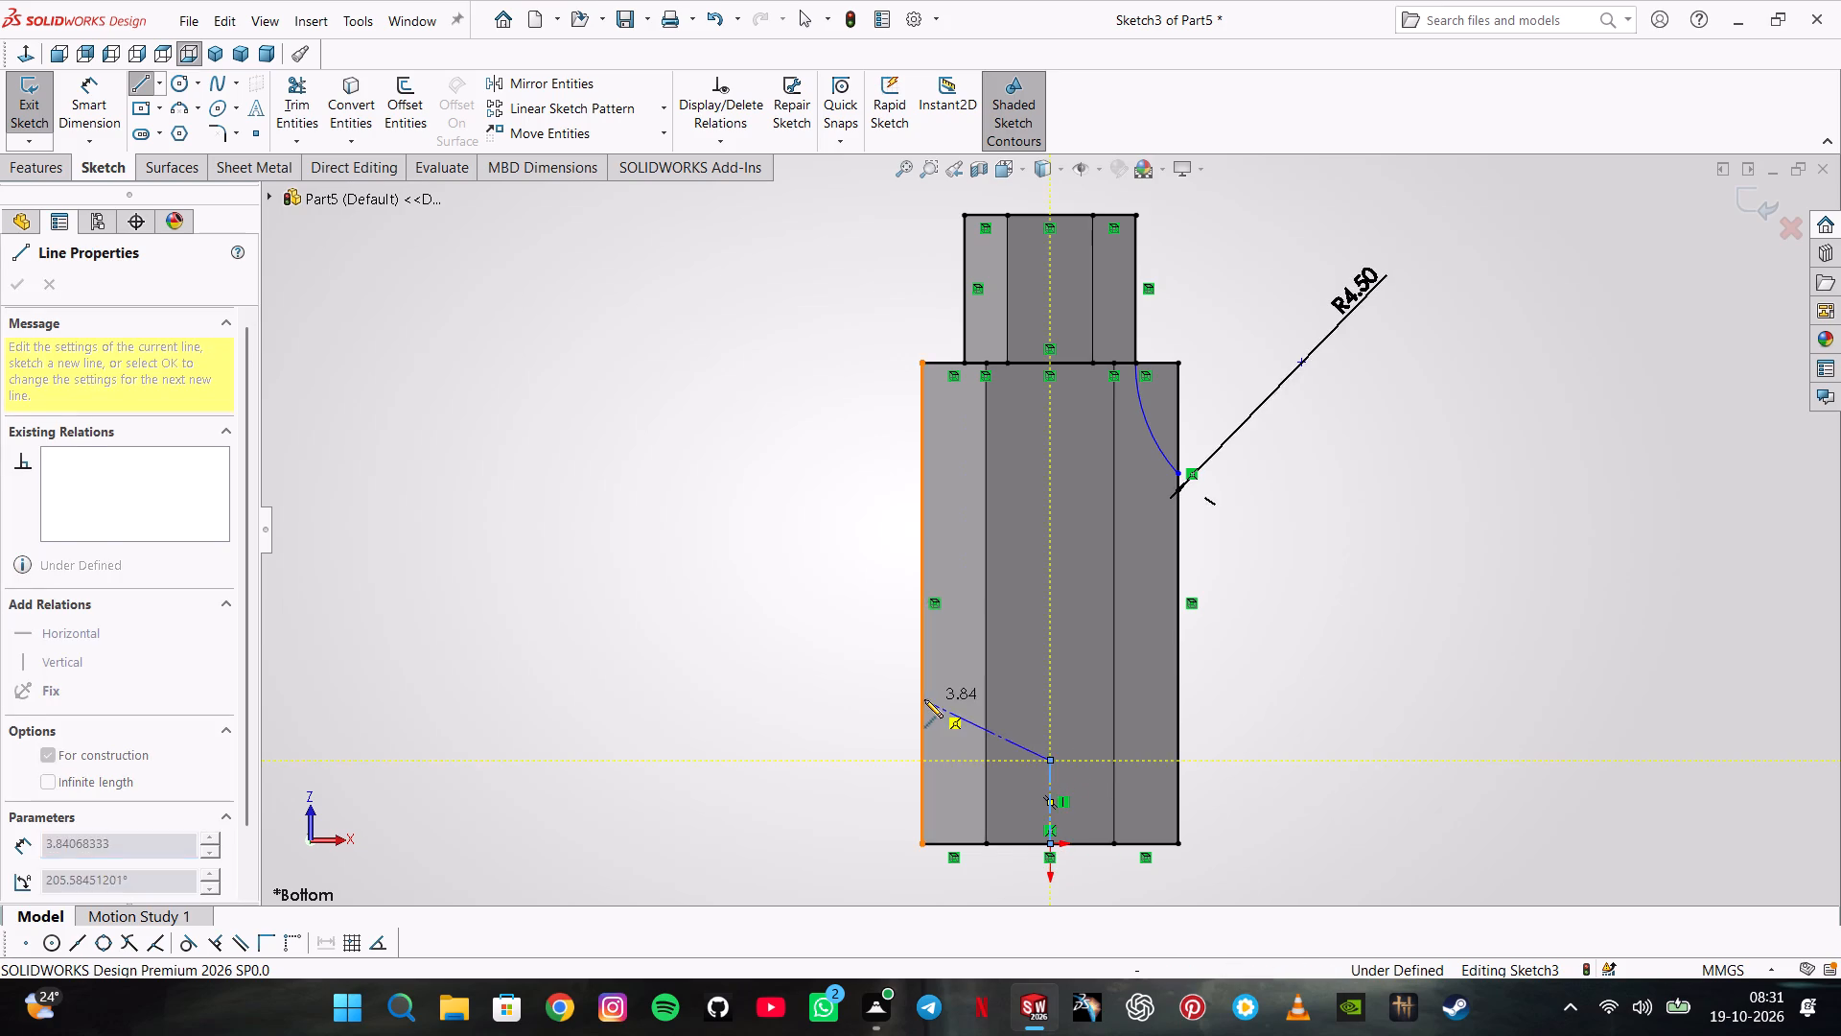
{"action": "triple_click", "coordinate": [924, 699]}
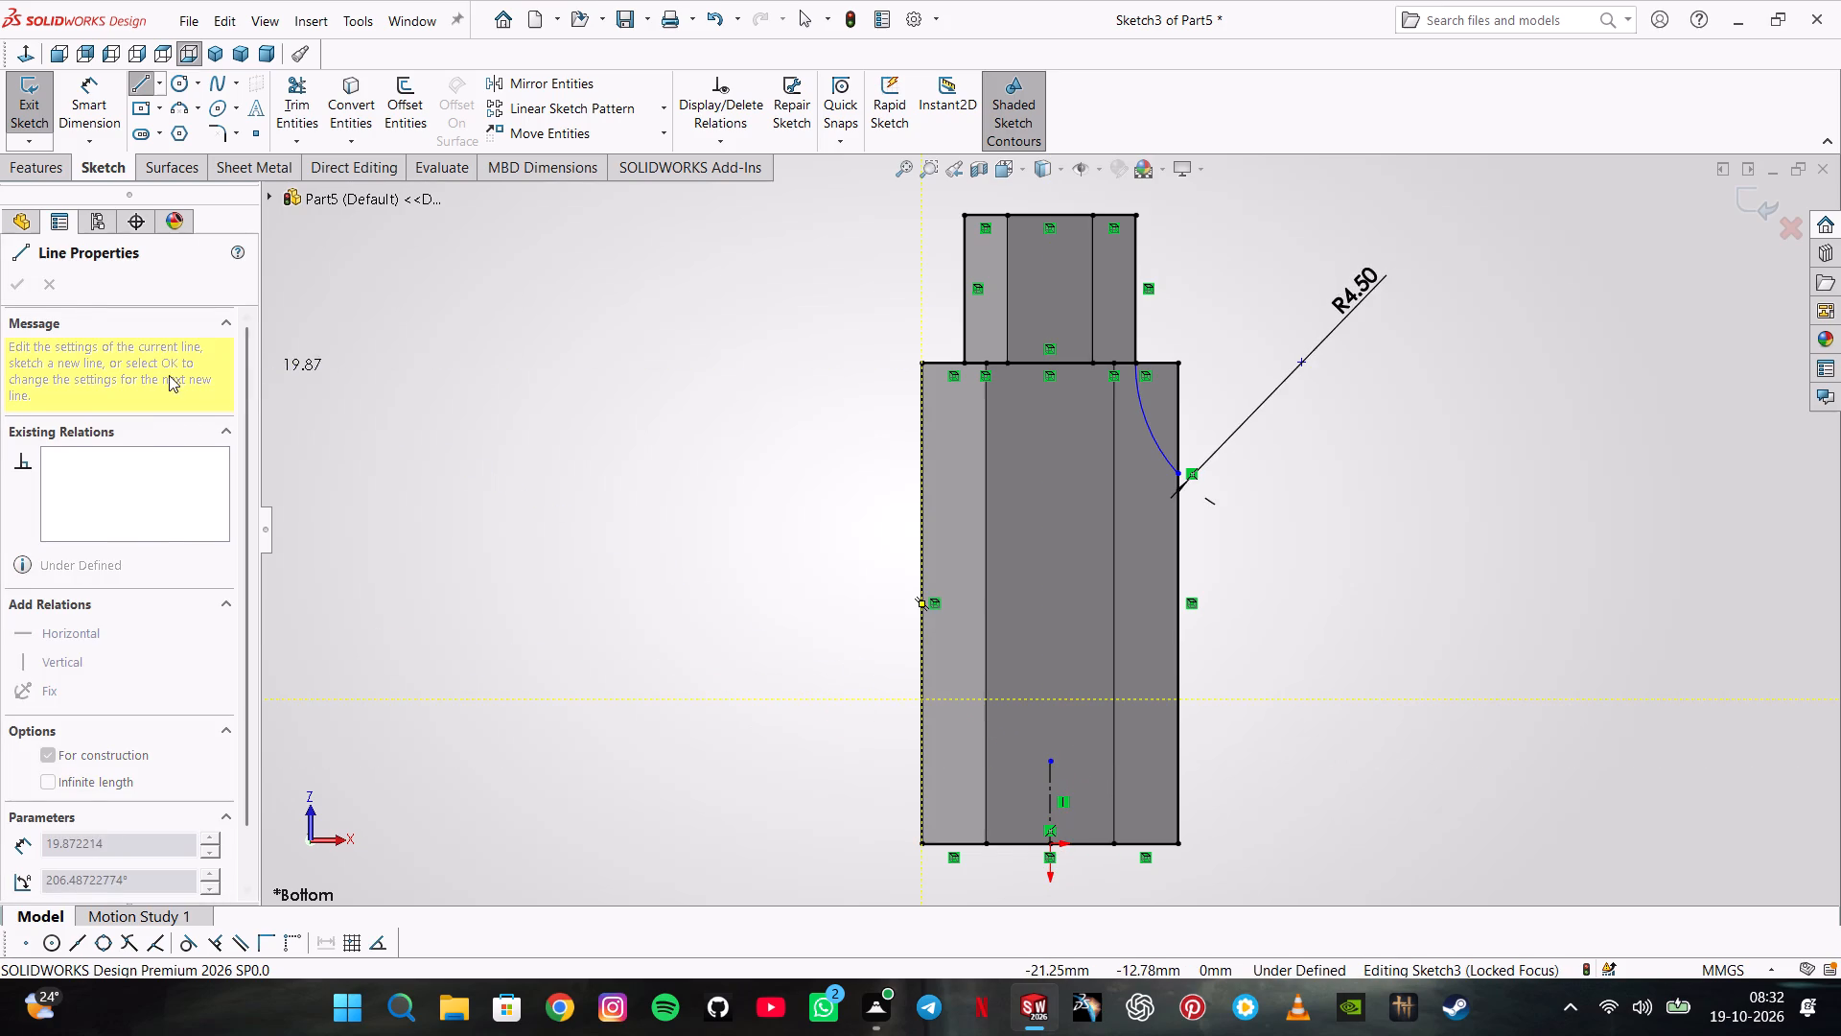
{"action": "key", "text": "Escape"}
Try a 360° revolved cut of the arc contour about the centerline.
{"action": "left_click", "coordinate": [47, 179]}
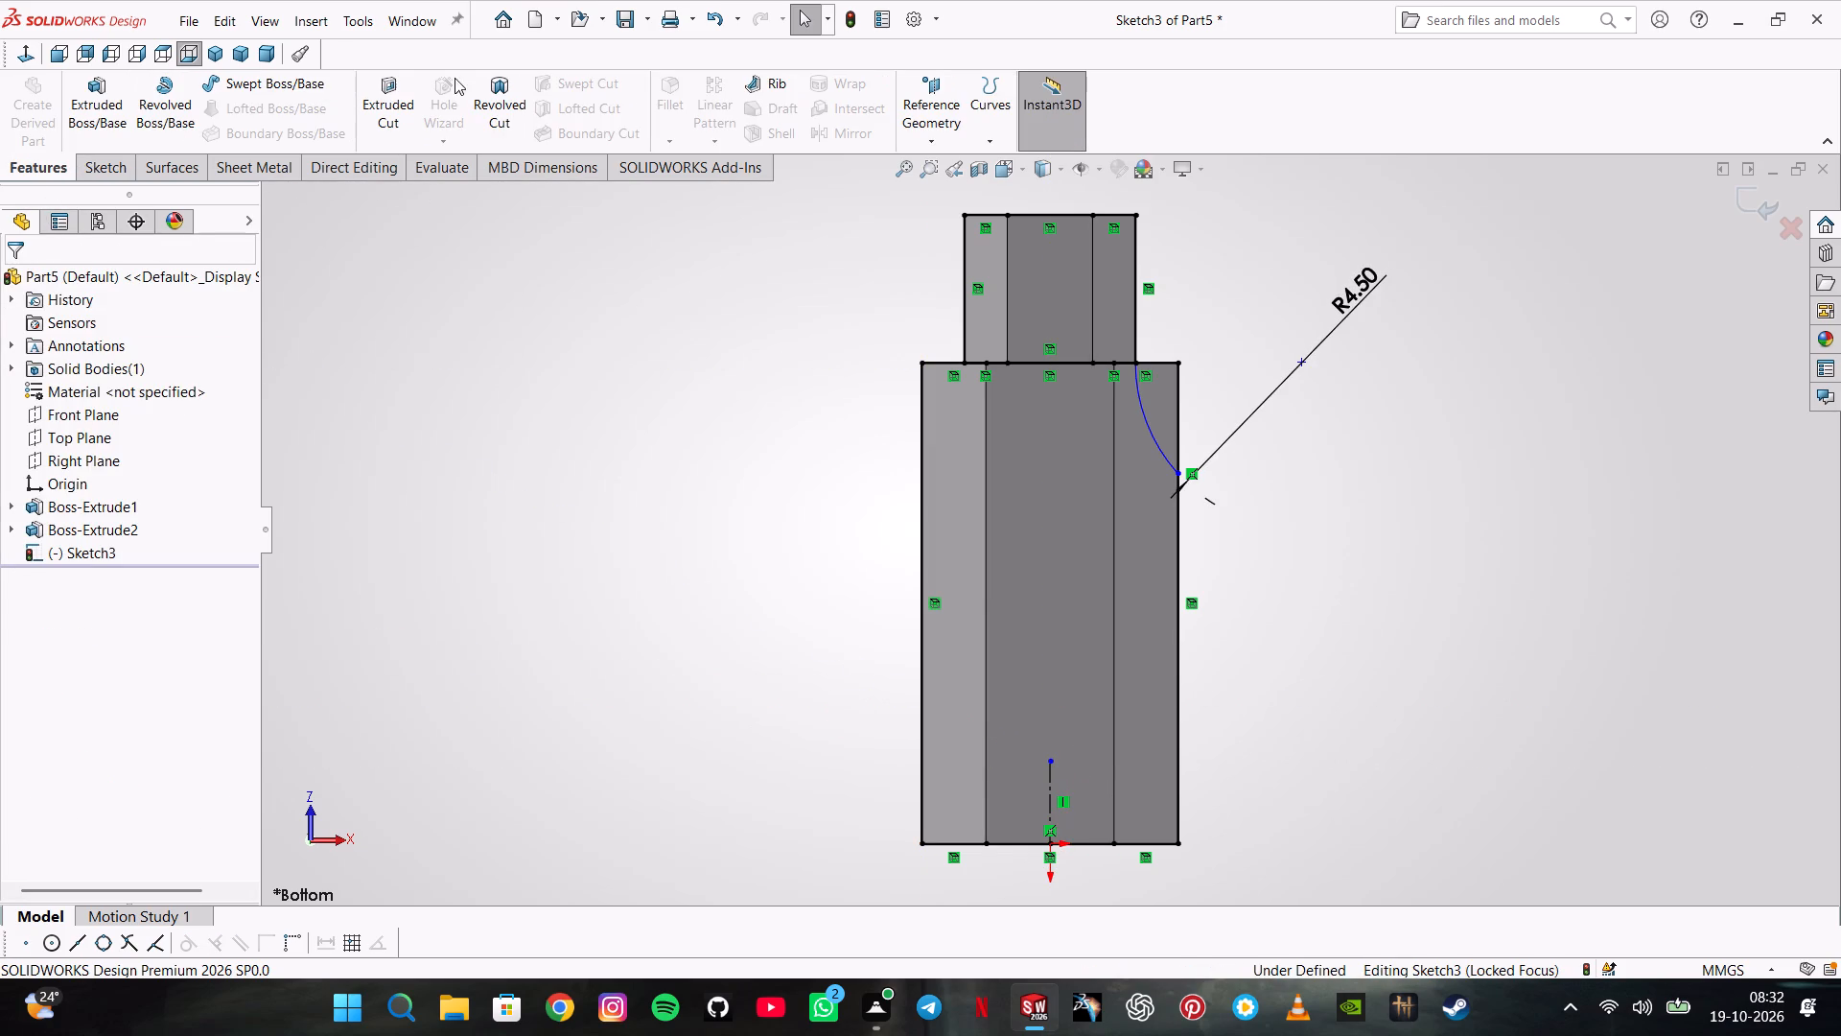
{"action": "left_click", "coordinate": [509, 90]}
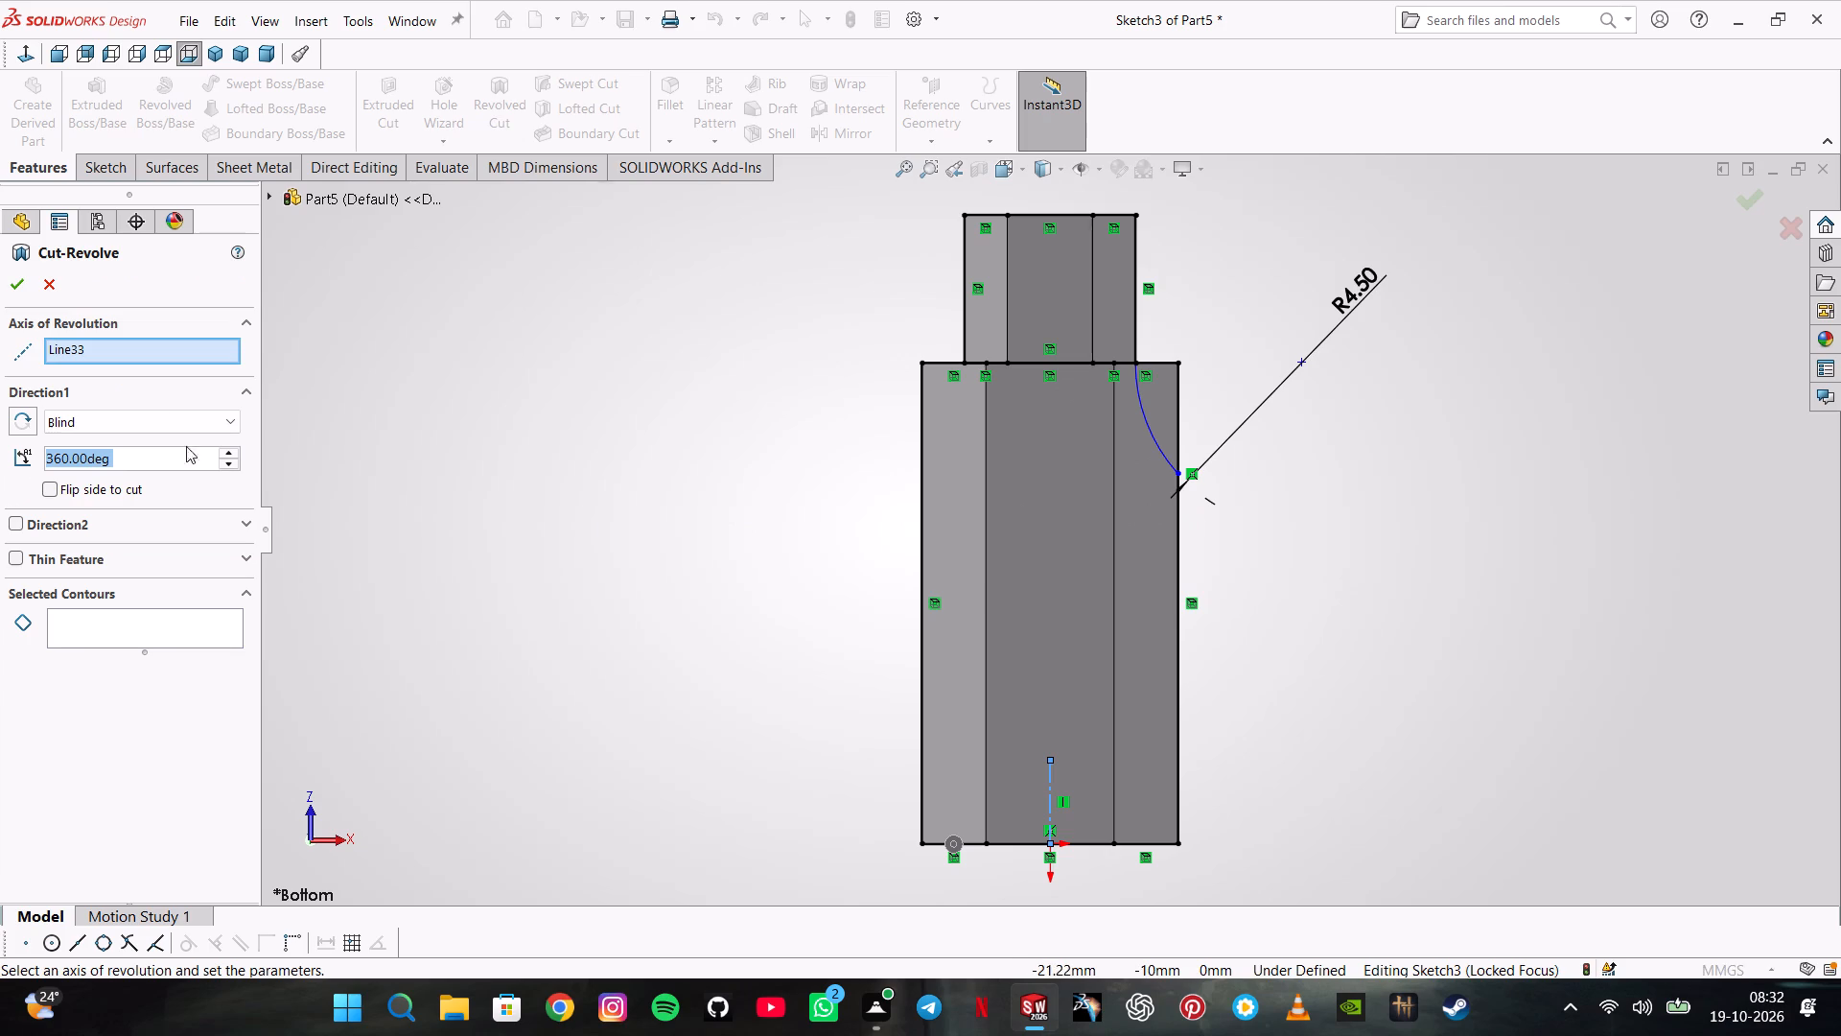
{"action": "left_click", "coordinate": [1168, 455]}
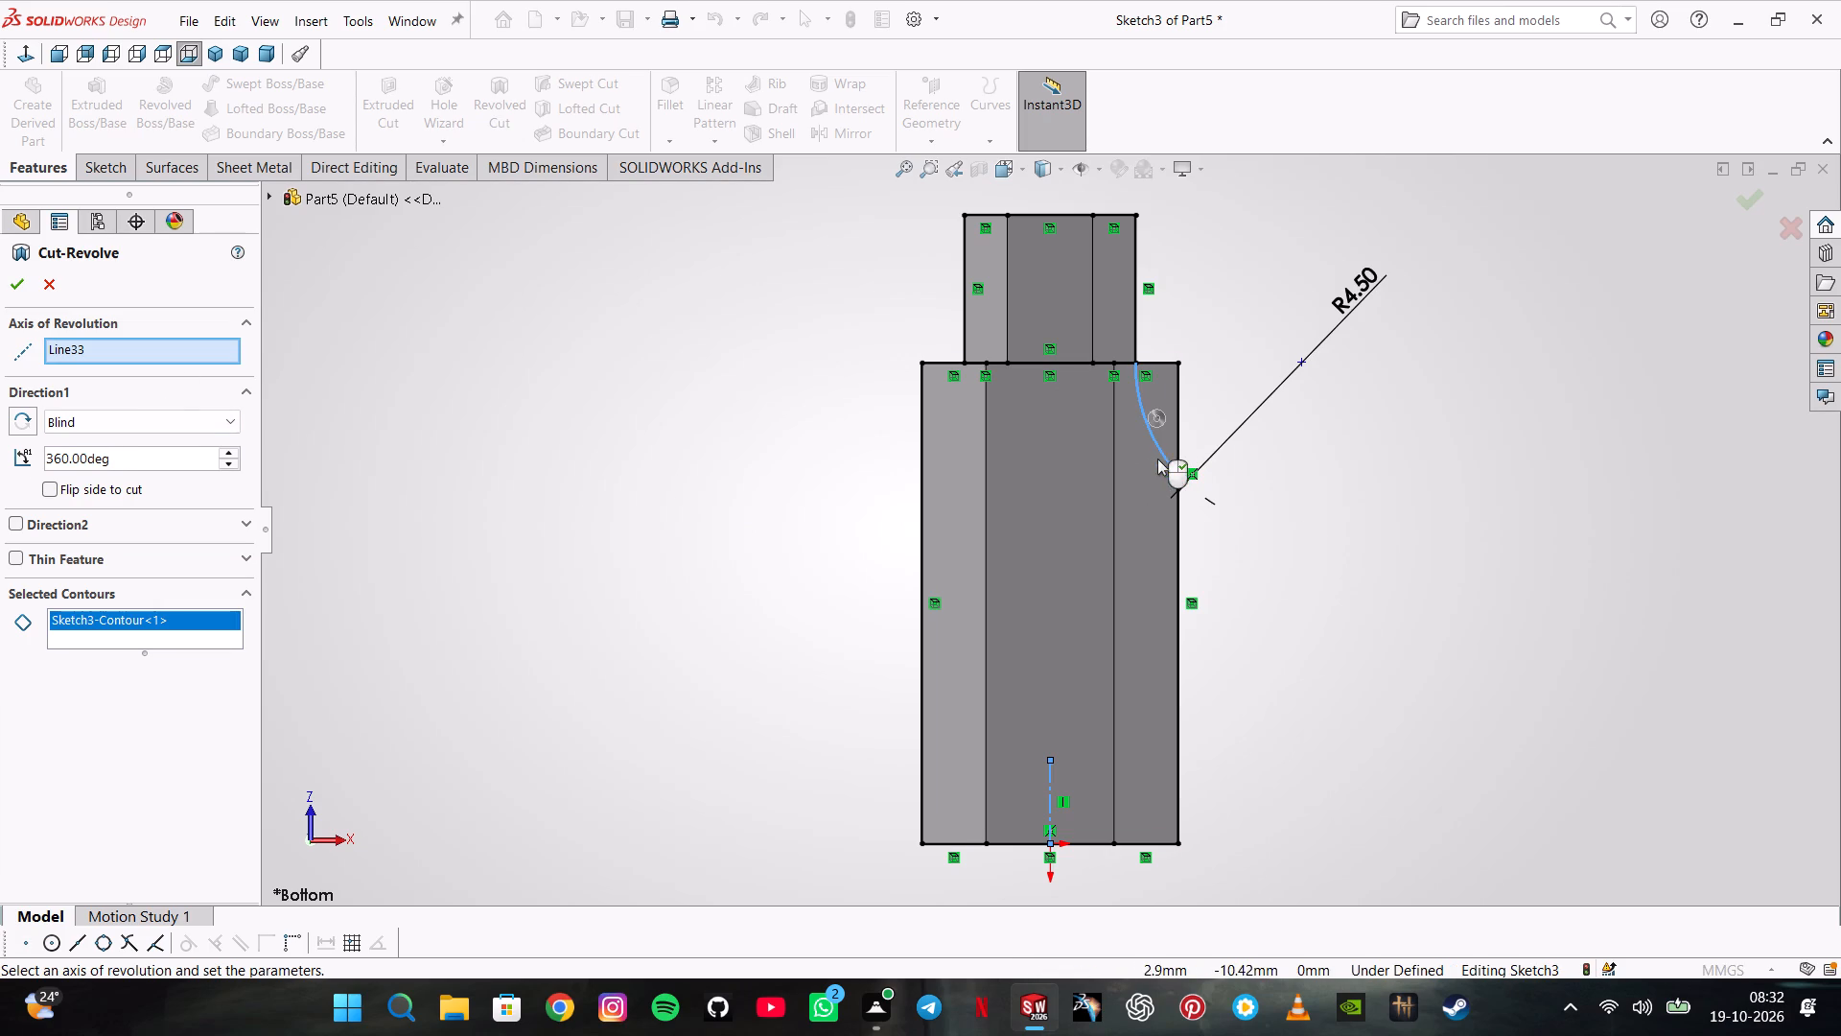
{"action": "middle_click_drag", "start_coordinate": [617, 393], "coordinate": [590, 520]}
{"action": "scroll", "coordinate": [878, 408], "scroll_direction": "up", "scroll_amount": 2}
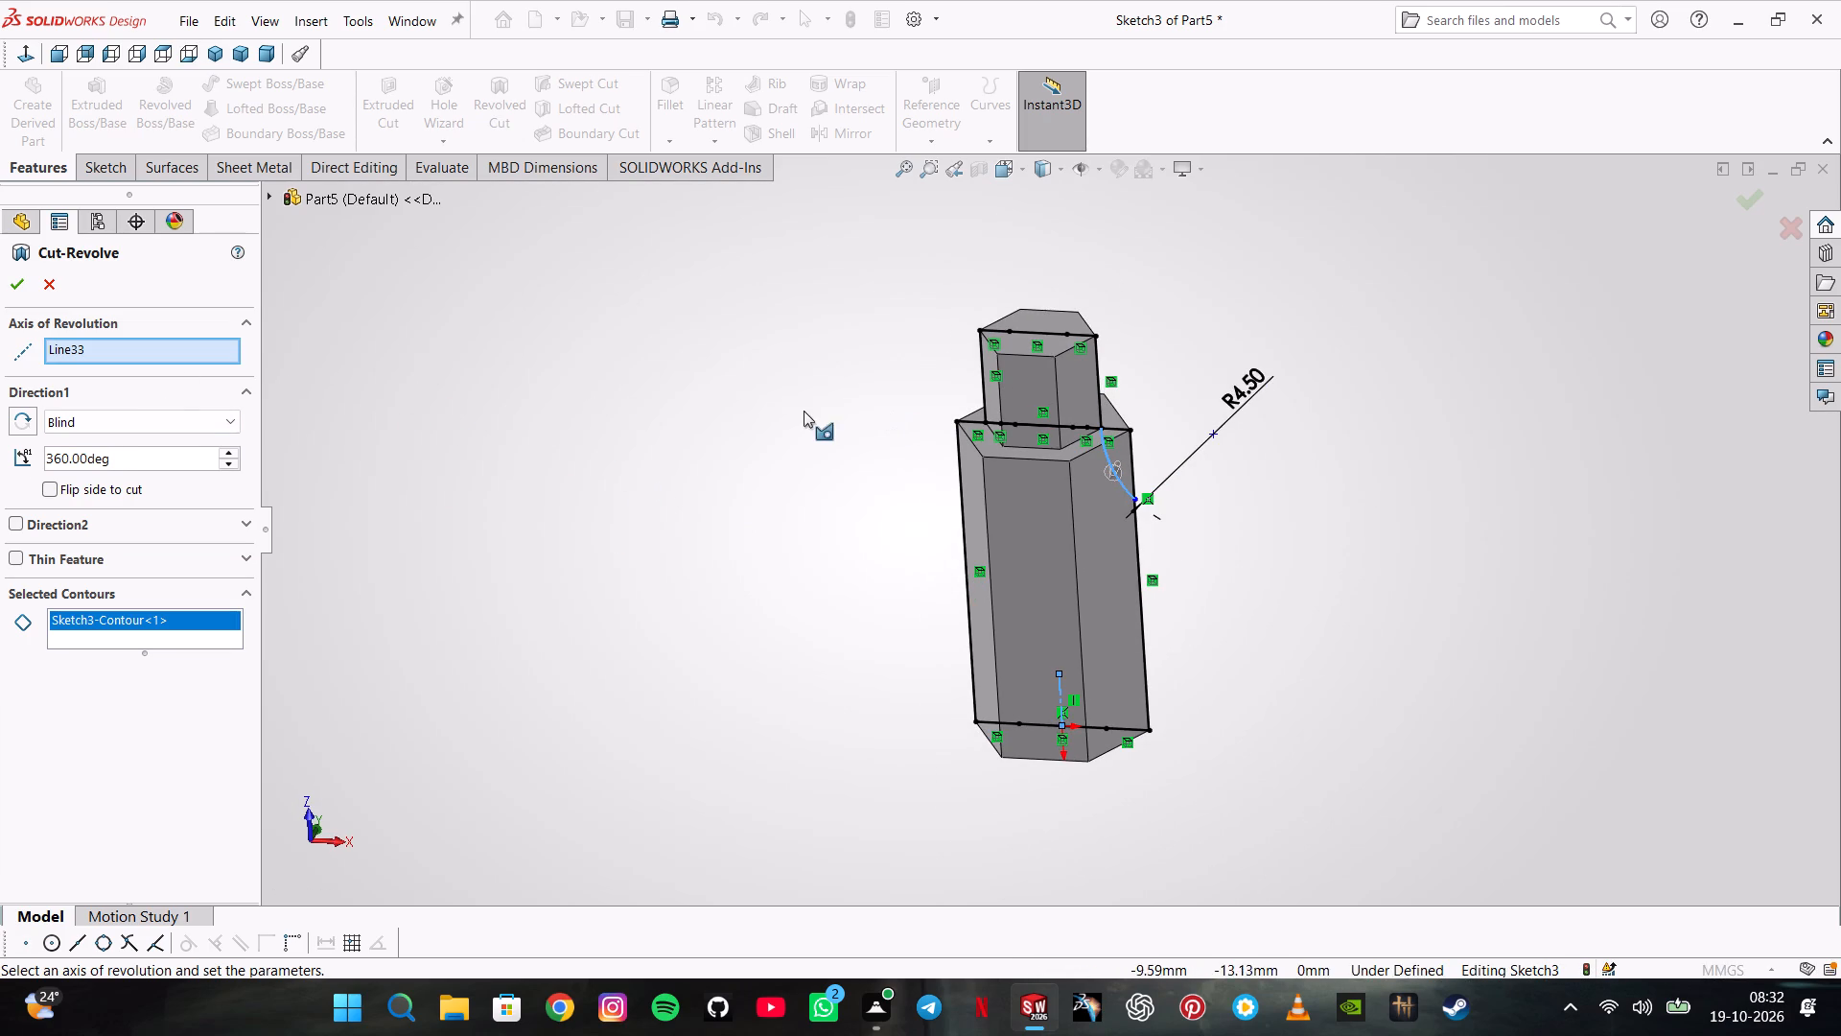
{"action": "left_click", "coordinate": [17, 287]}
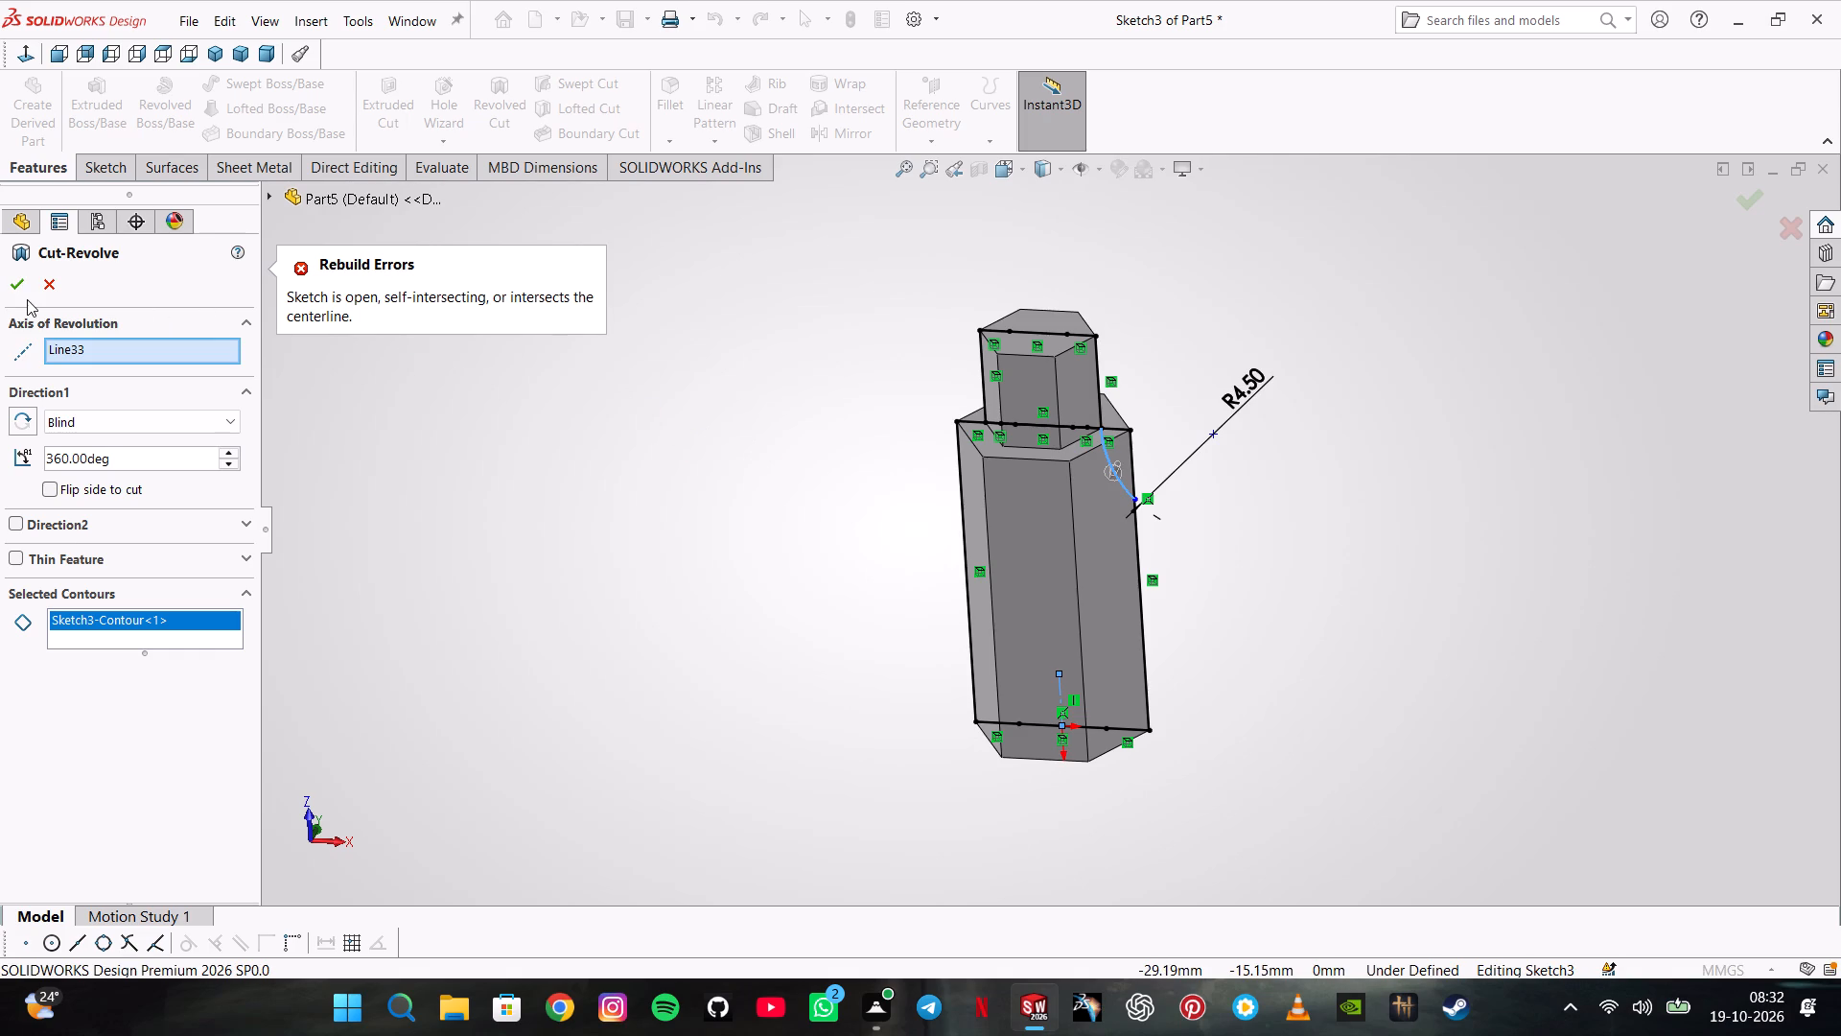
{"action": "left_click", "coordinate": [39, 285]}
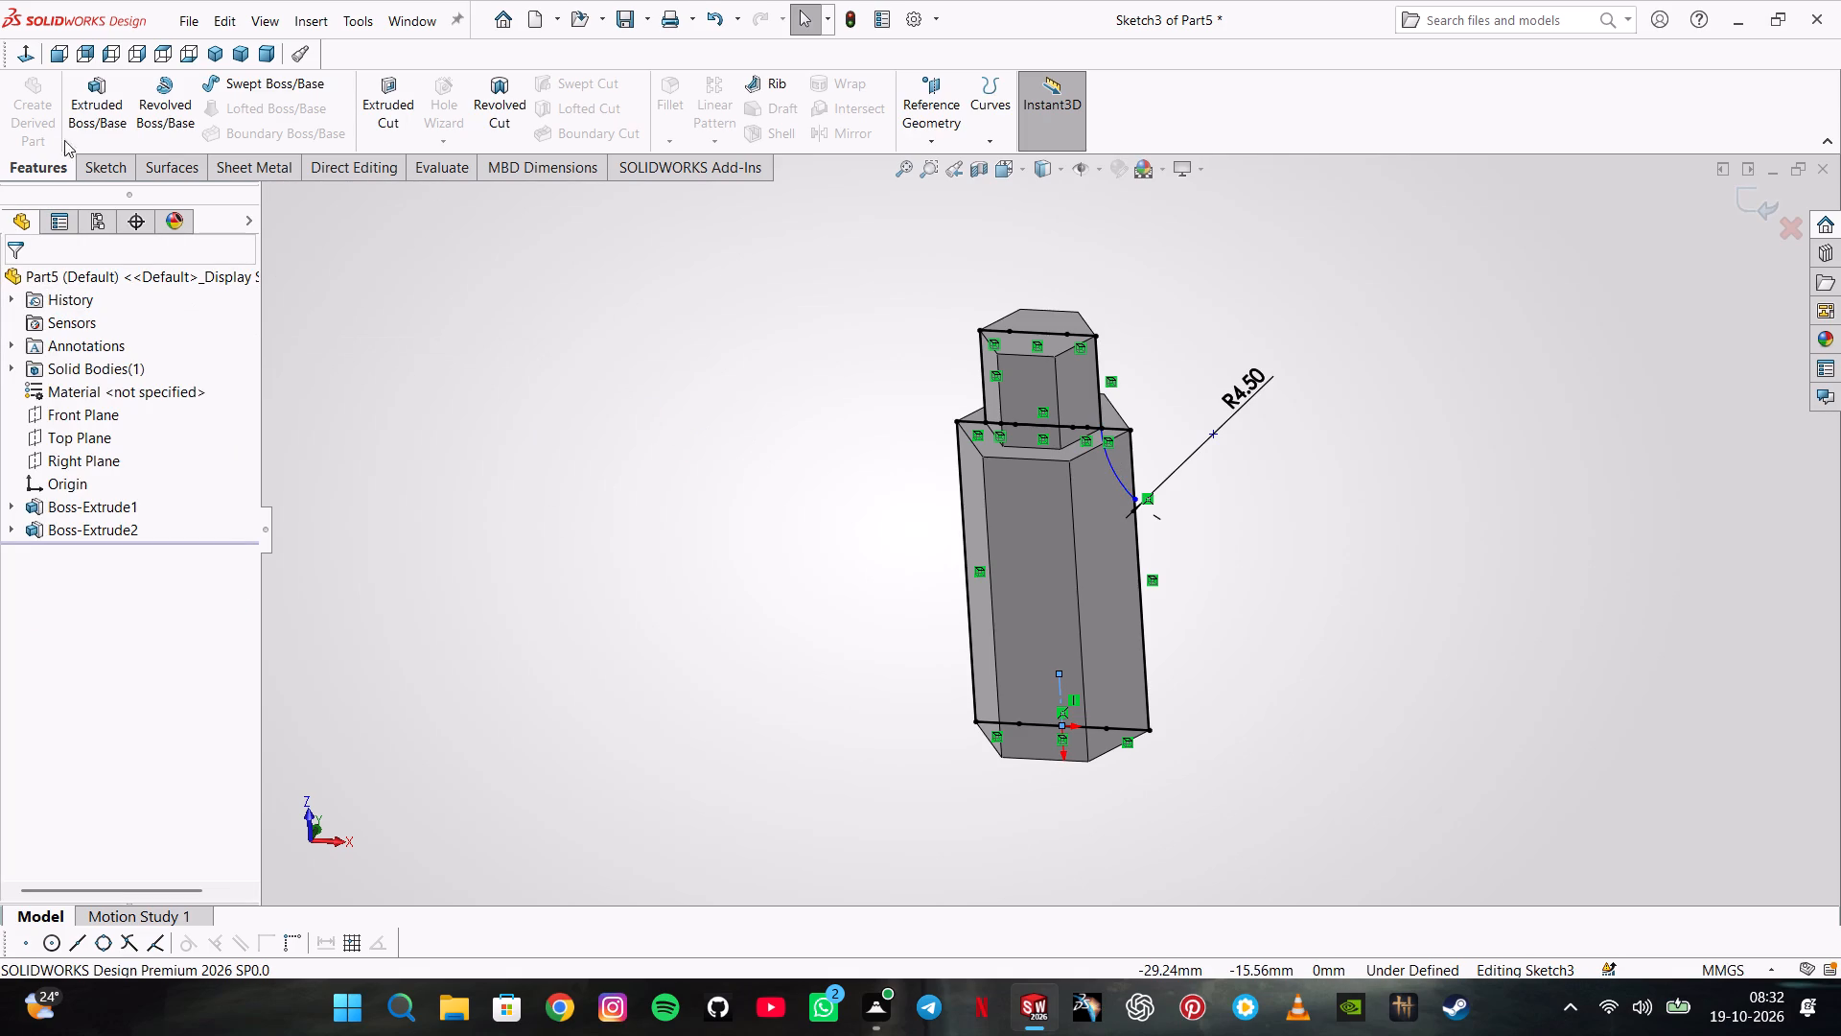
Trim away the converted lines along the smaller section's end edge and its side opposite the arc, using Trim to closest.
{"action": "left_click", "coordinate": [101, 155]}
{"action": "left_click", "coordinate": [28, 44]}
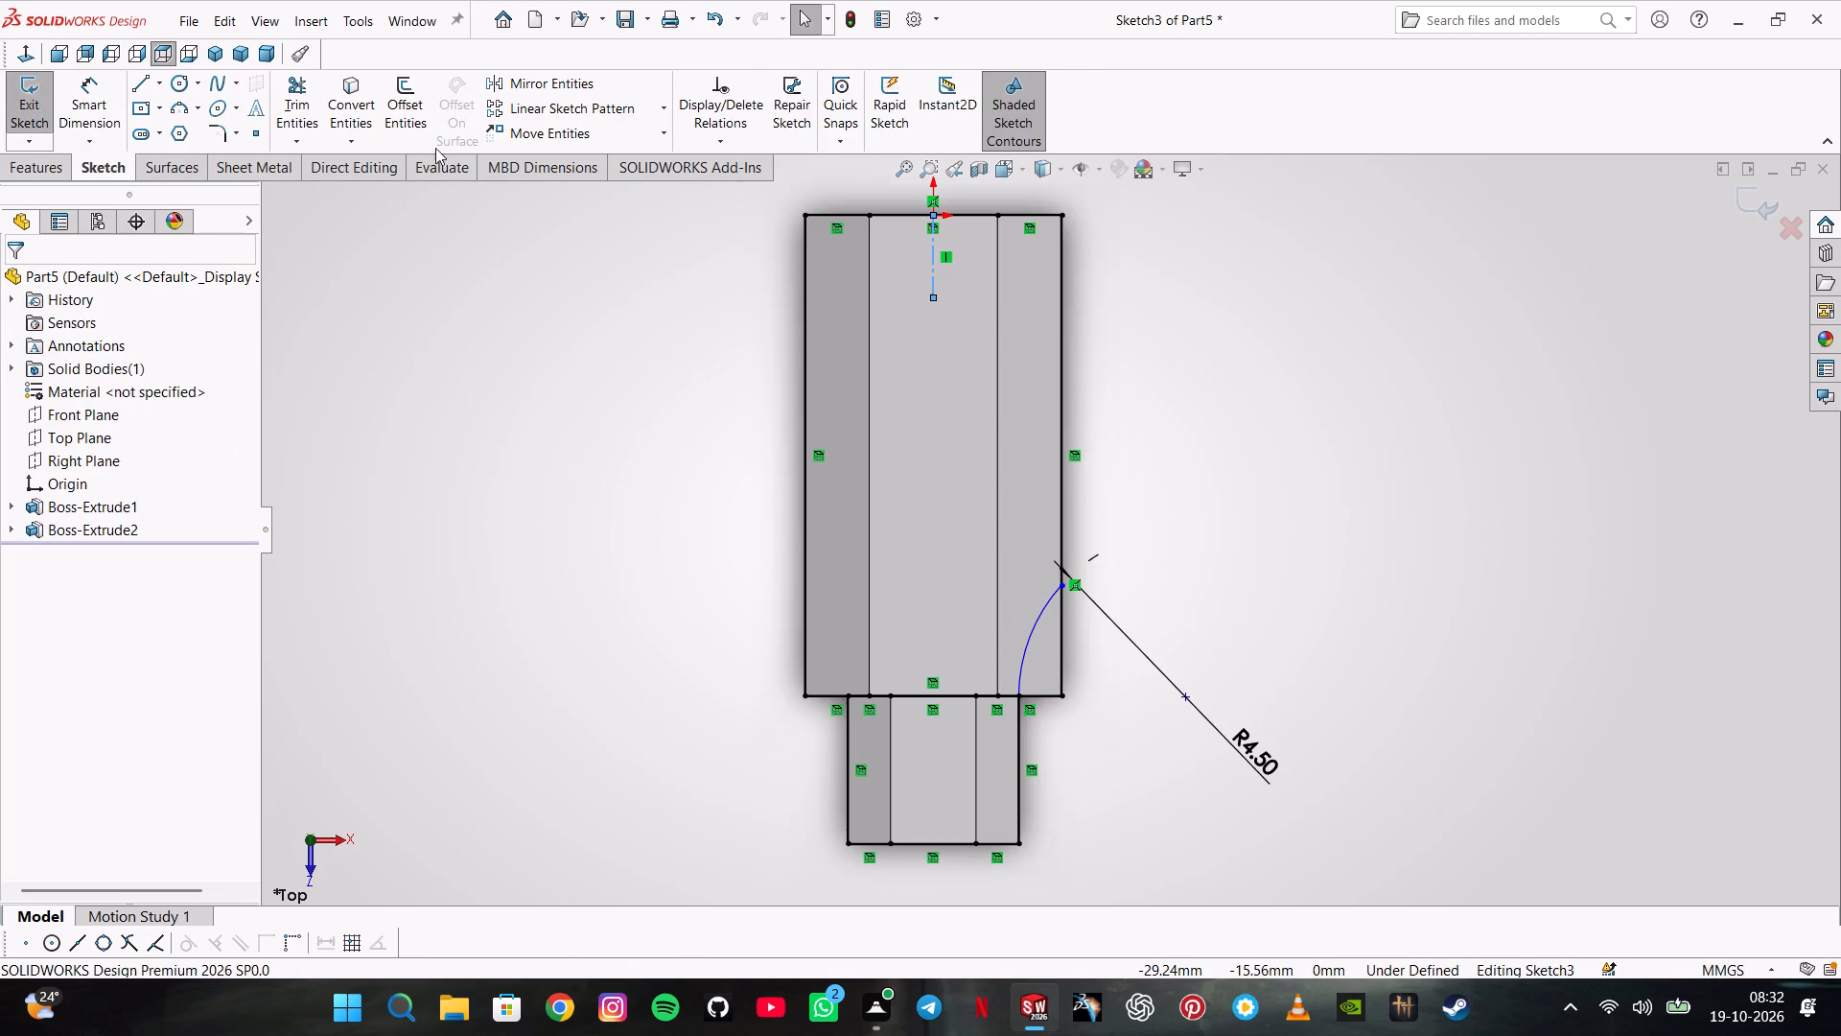
{"action": "left_click", "coordinate": [21, 58]}
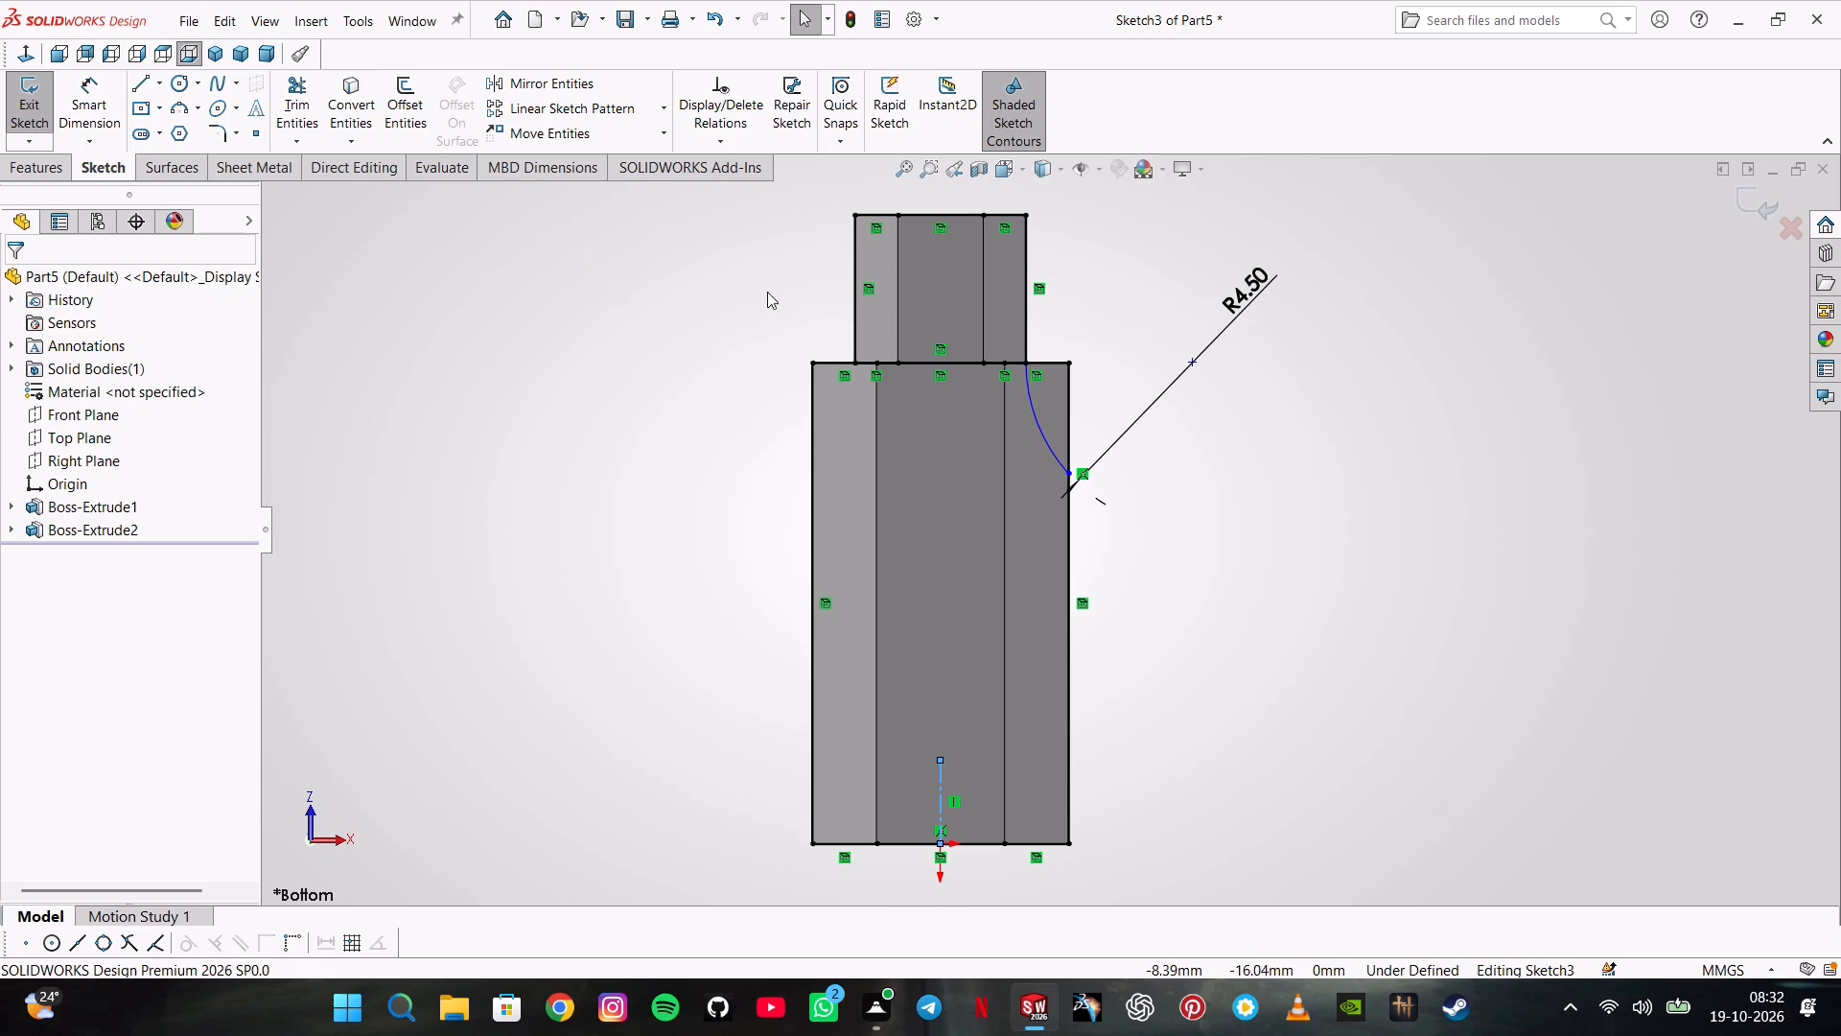
{"action": "left_click", "coordinate": [293, 100]}
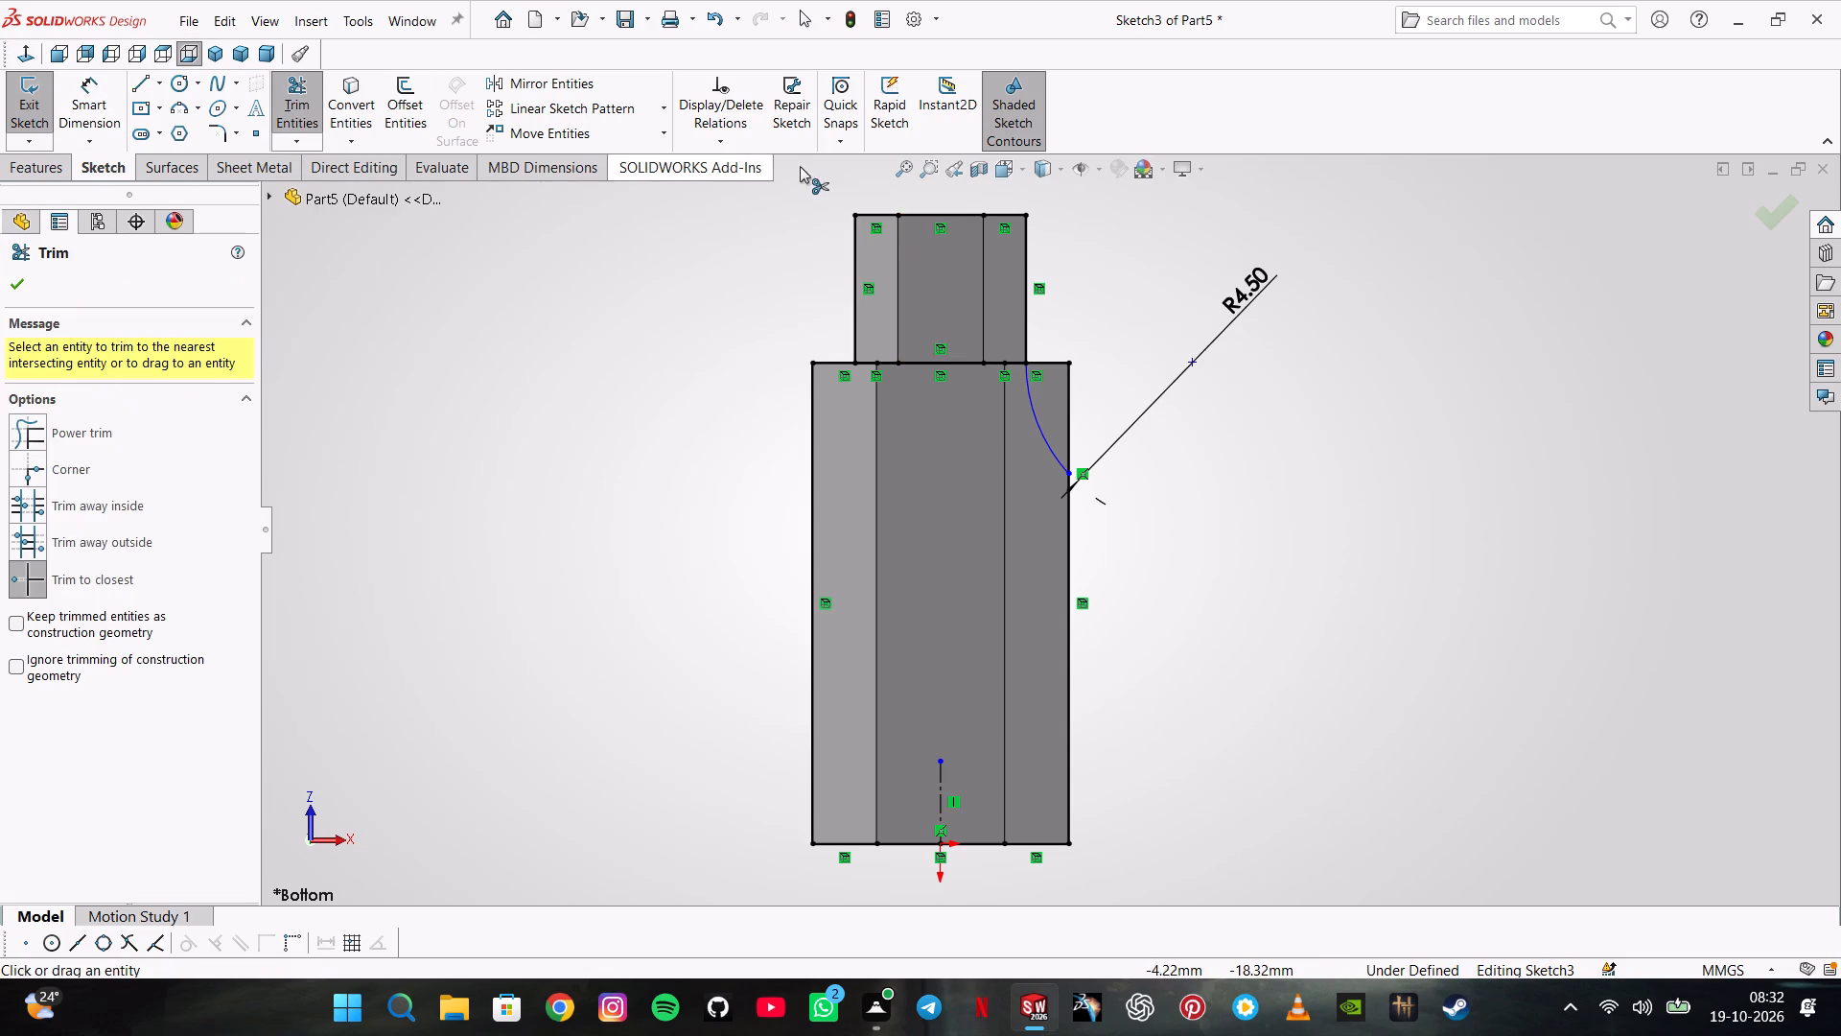
{"action": "left_click", "coordinate": [945, 208]}
{"action": "left_click", "coordinate": [949, 215]}
{"action": "left_click", "coordinate": [1006, 212]}
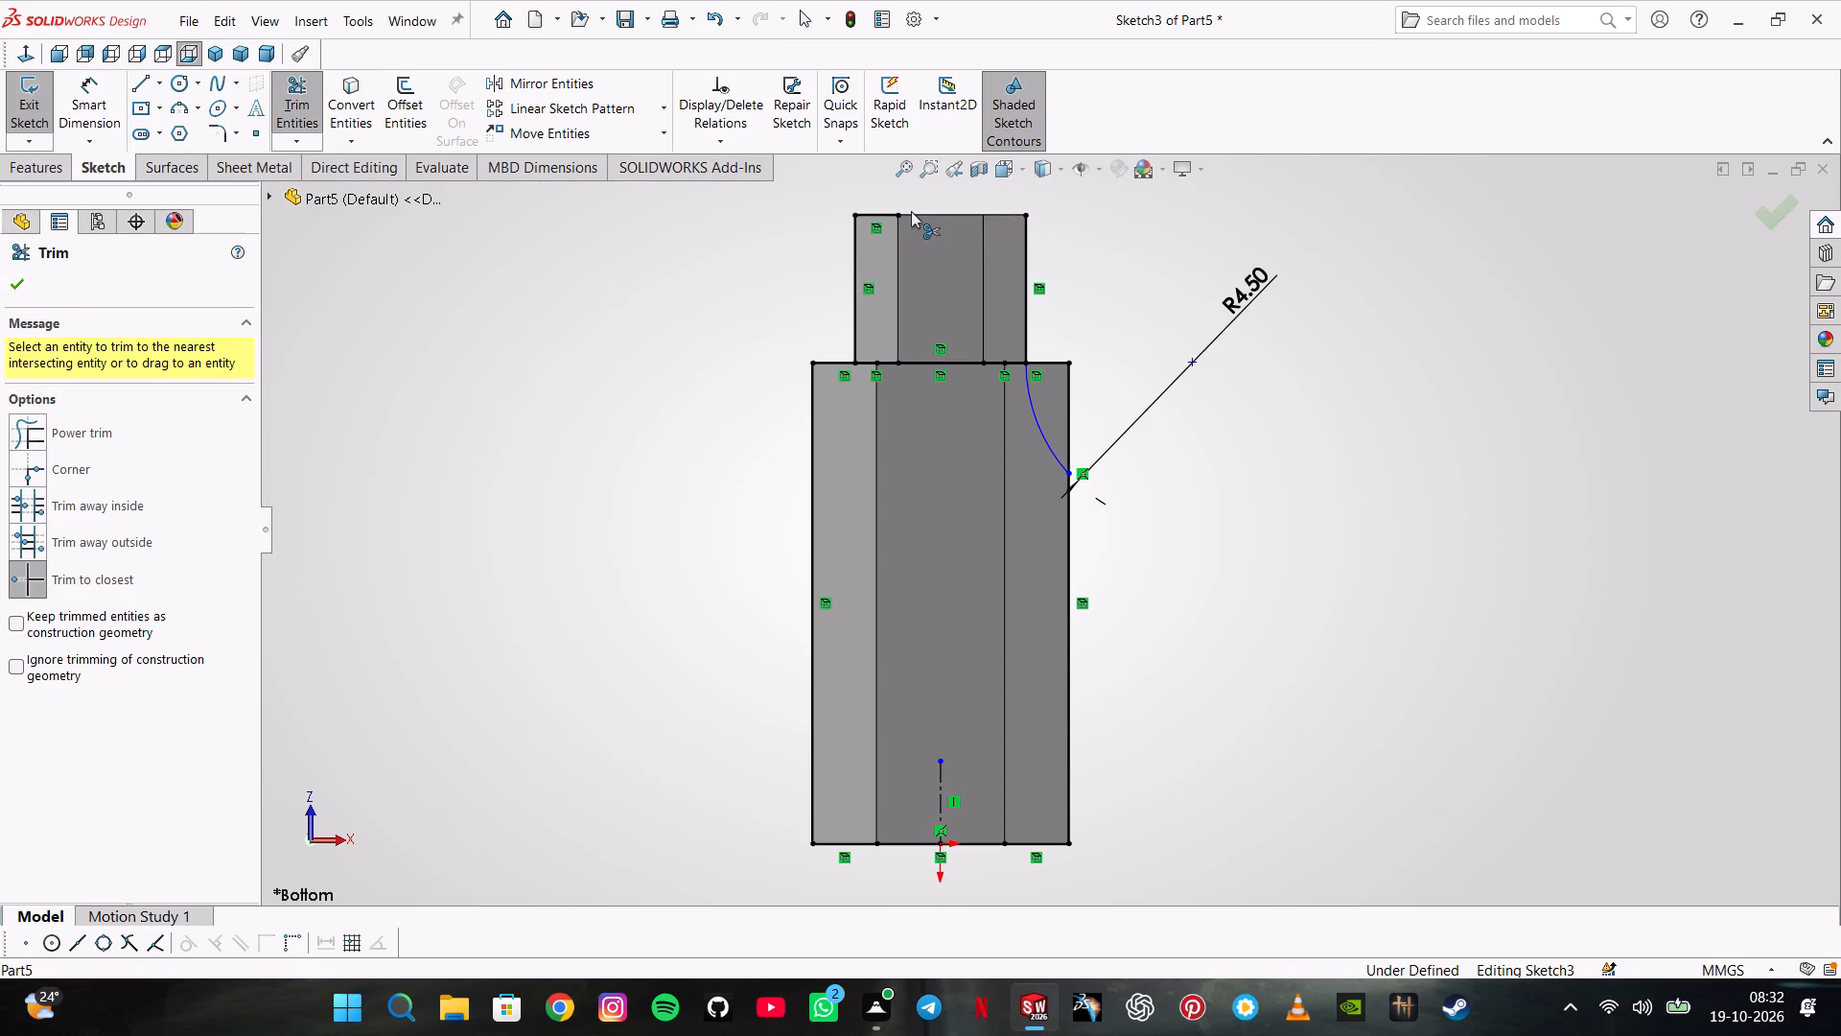
{"action": "left_click", "coordinate": [867, 218]}
{"action": "left_click", "coordinate": [856, 235]}
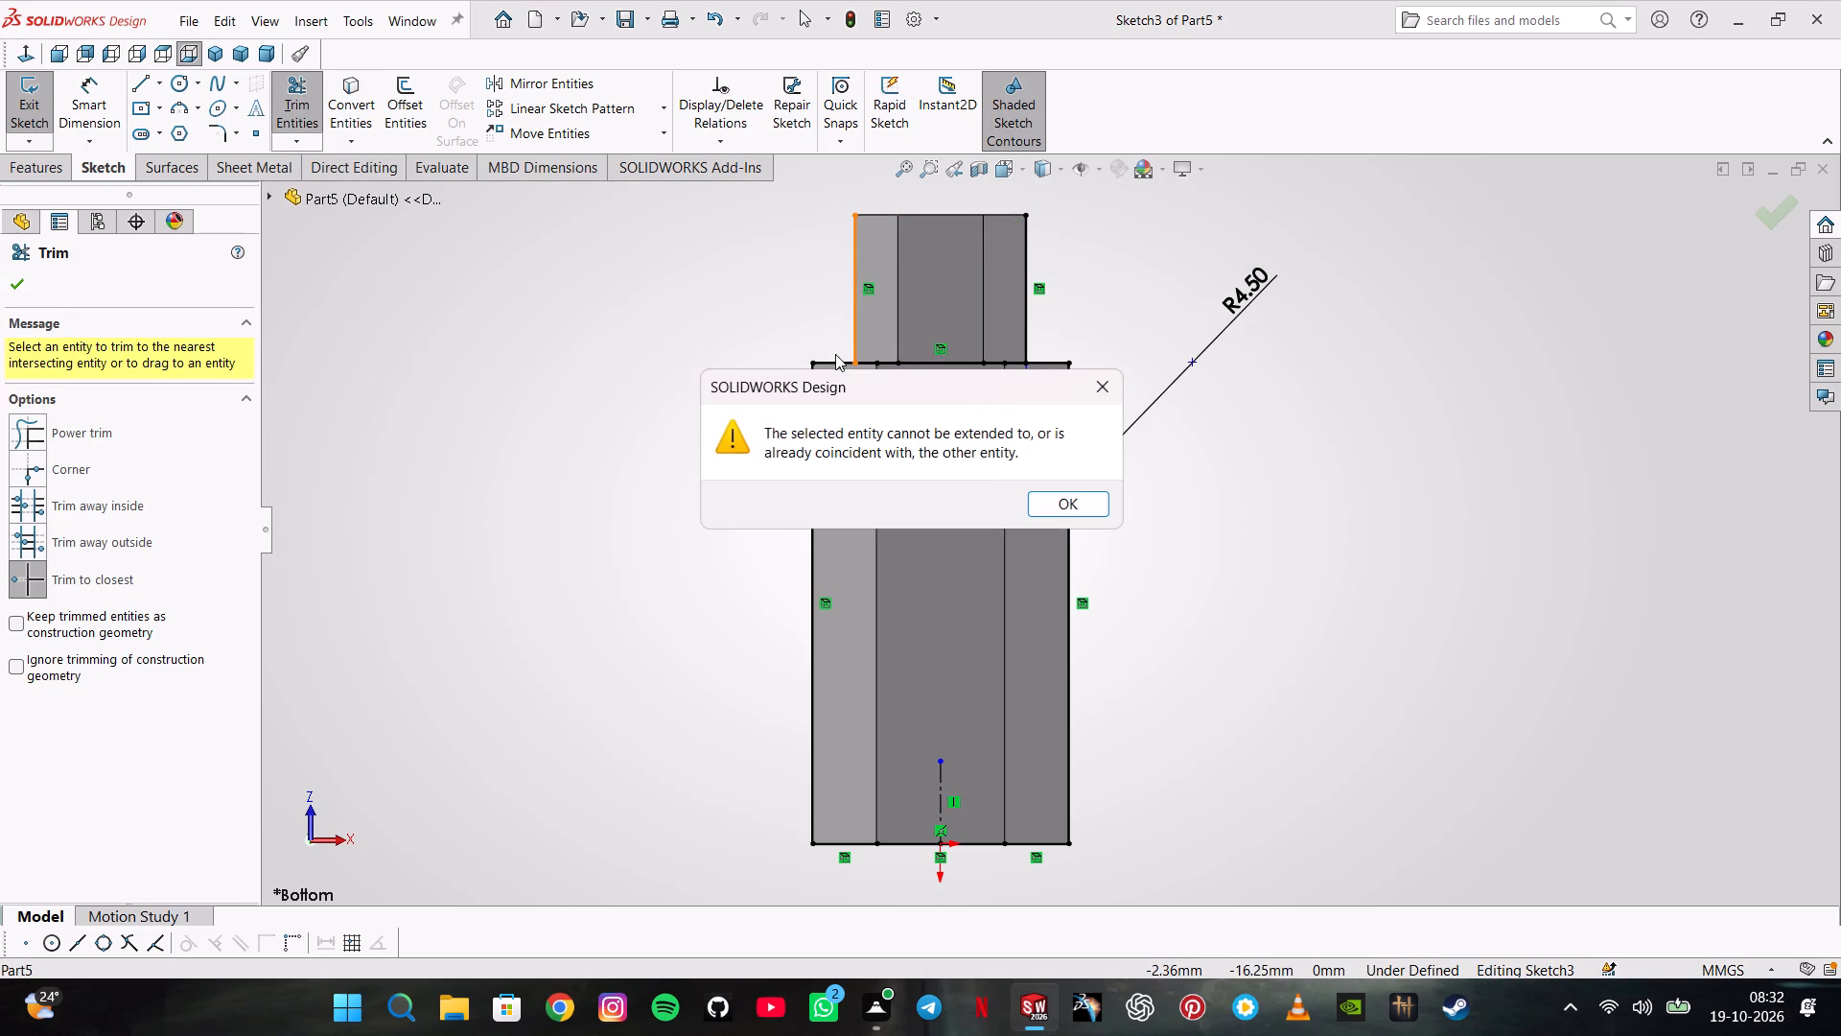
{"action": "left_click", "coordinate": [1059, 512]}
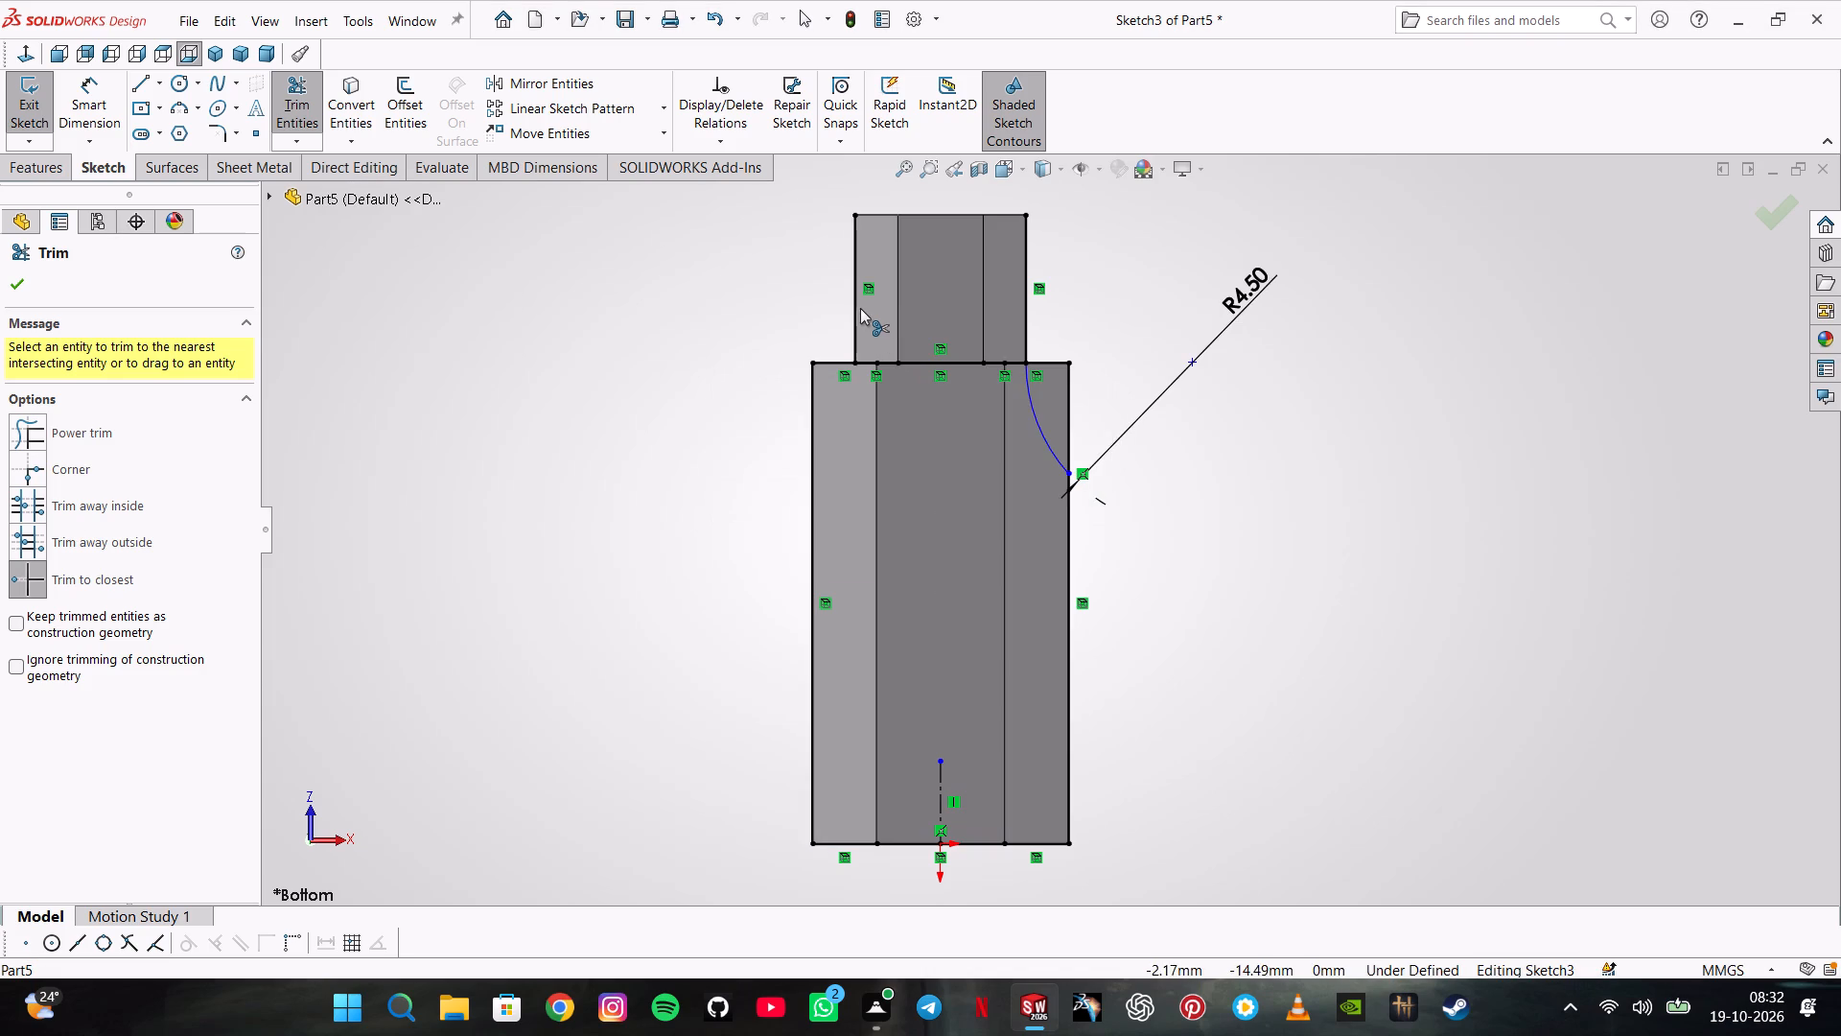
{"action": "left_click", "coordinate": [856, 307]}
Trim away the converted lines along the shoulder away from the arc and the larger section's long side opposite the arc.
{"action": "left_click", "coordinate": [876, 356]}
{"action": "left_click", "coordinate": [886, 370]}
{"action": "left_click", "coordinate": [912, 362]}
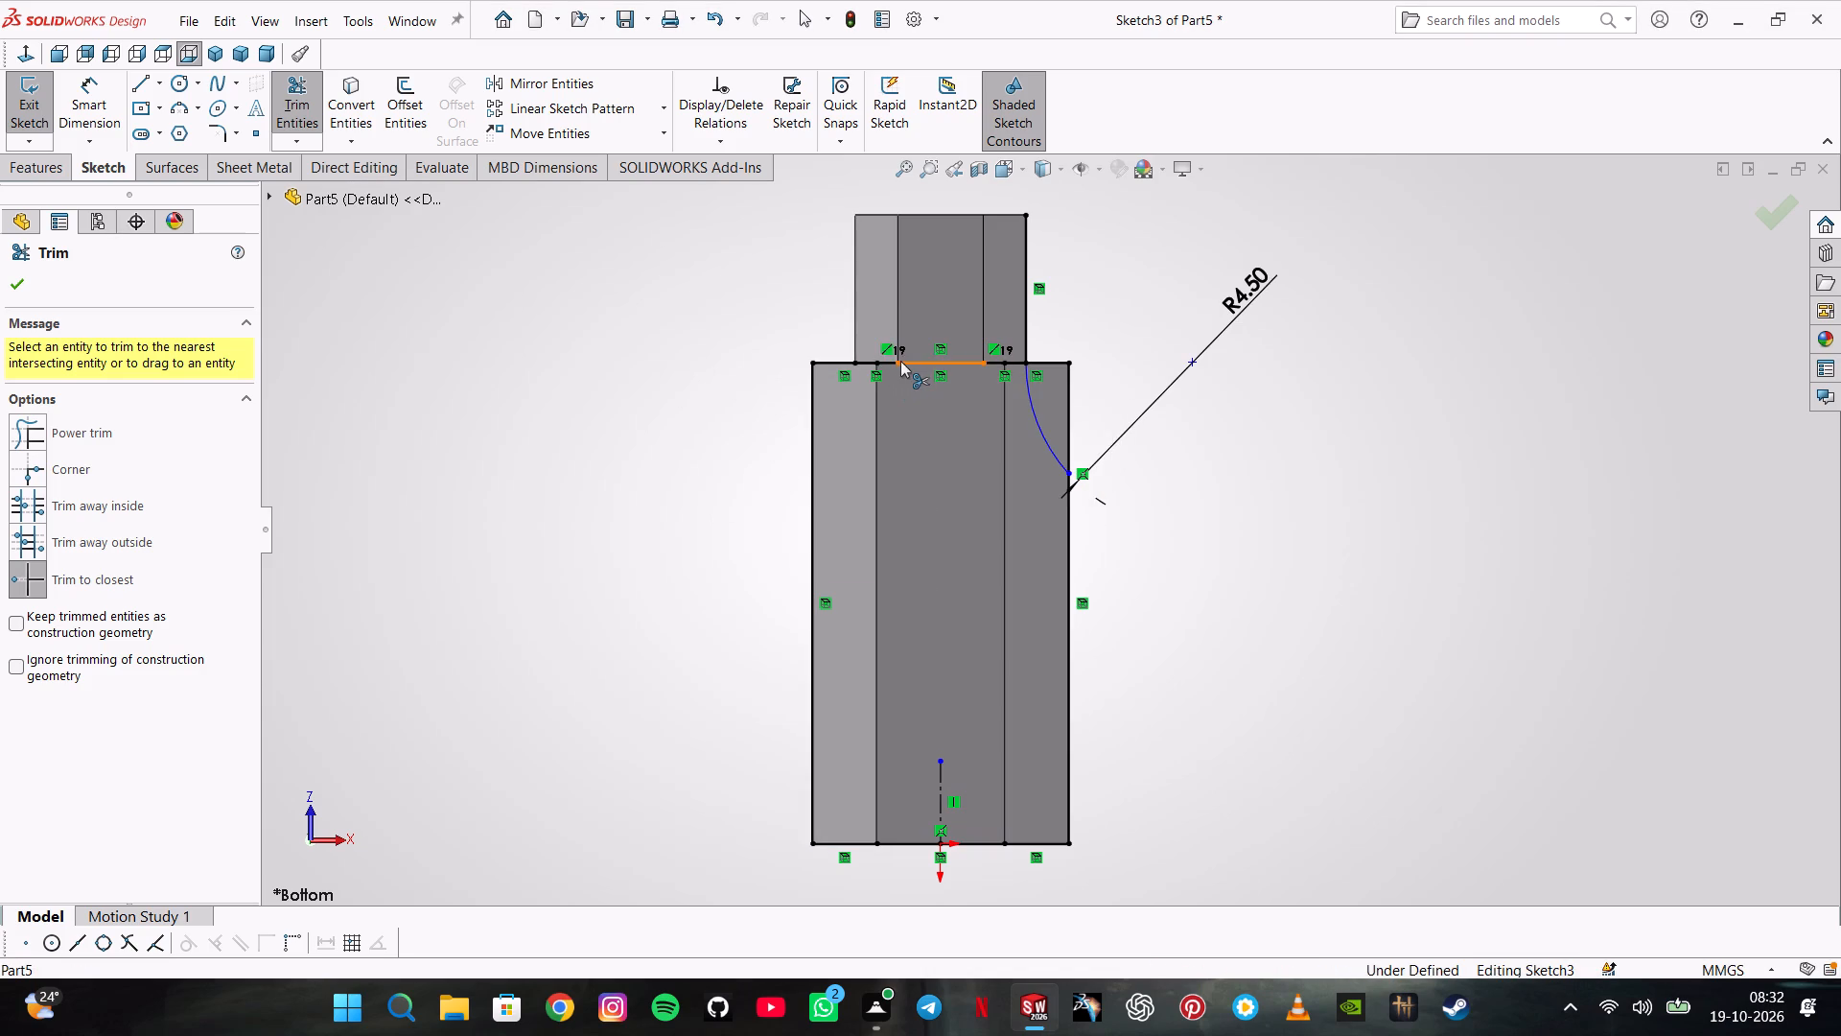
{"action": "left_click", "coordinate": [892, 361]}
{"action": "left_click", "coordinate": [918, 352]}
{"action": "double_click", "coordinate": [924, 361]}
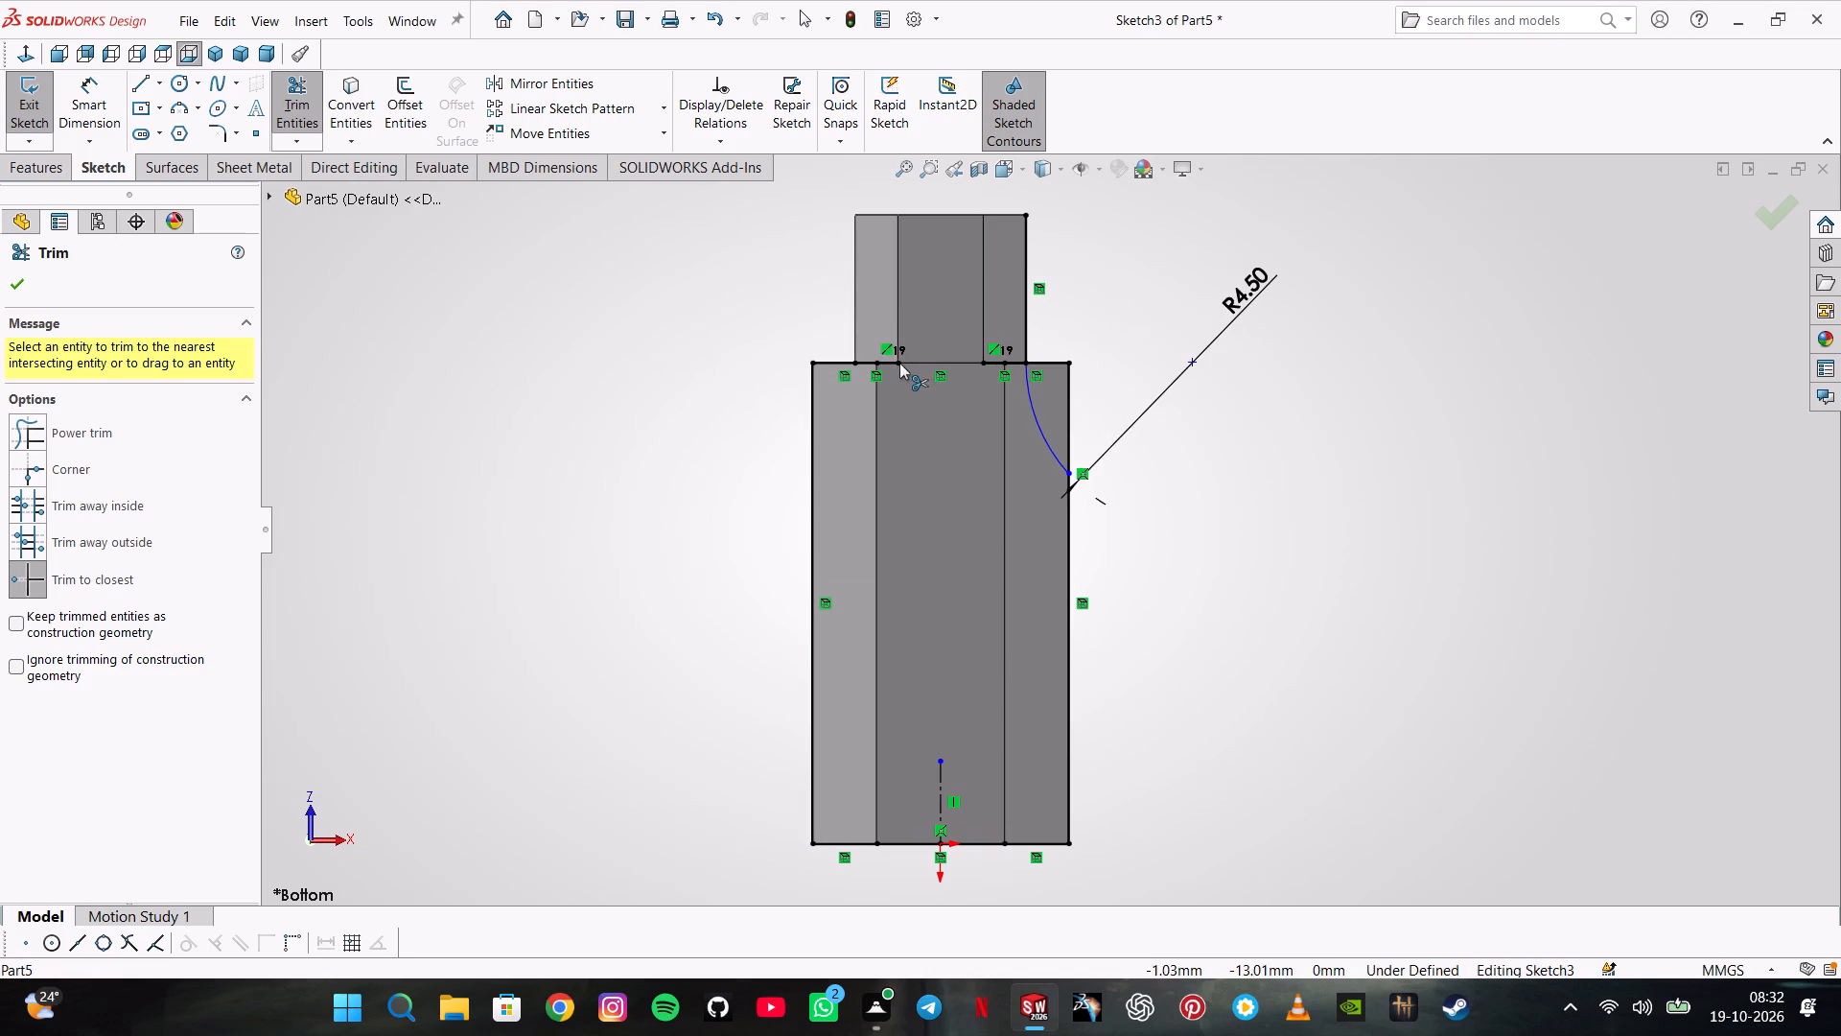
{"action": "double_click", "coordinate": [897, 363]}
{"action": "double_click", "coordinate": [867, 362]}
{"action": "left_click", "coordinate": [834, 351]}
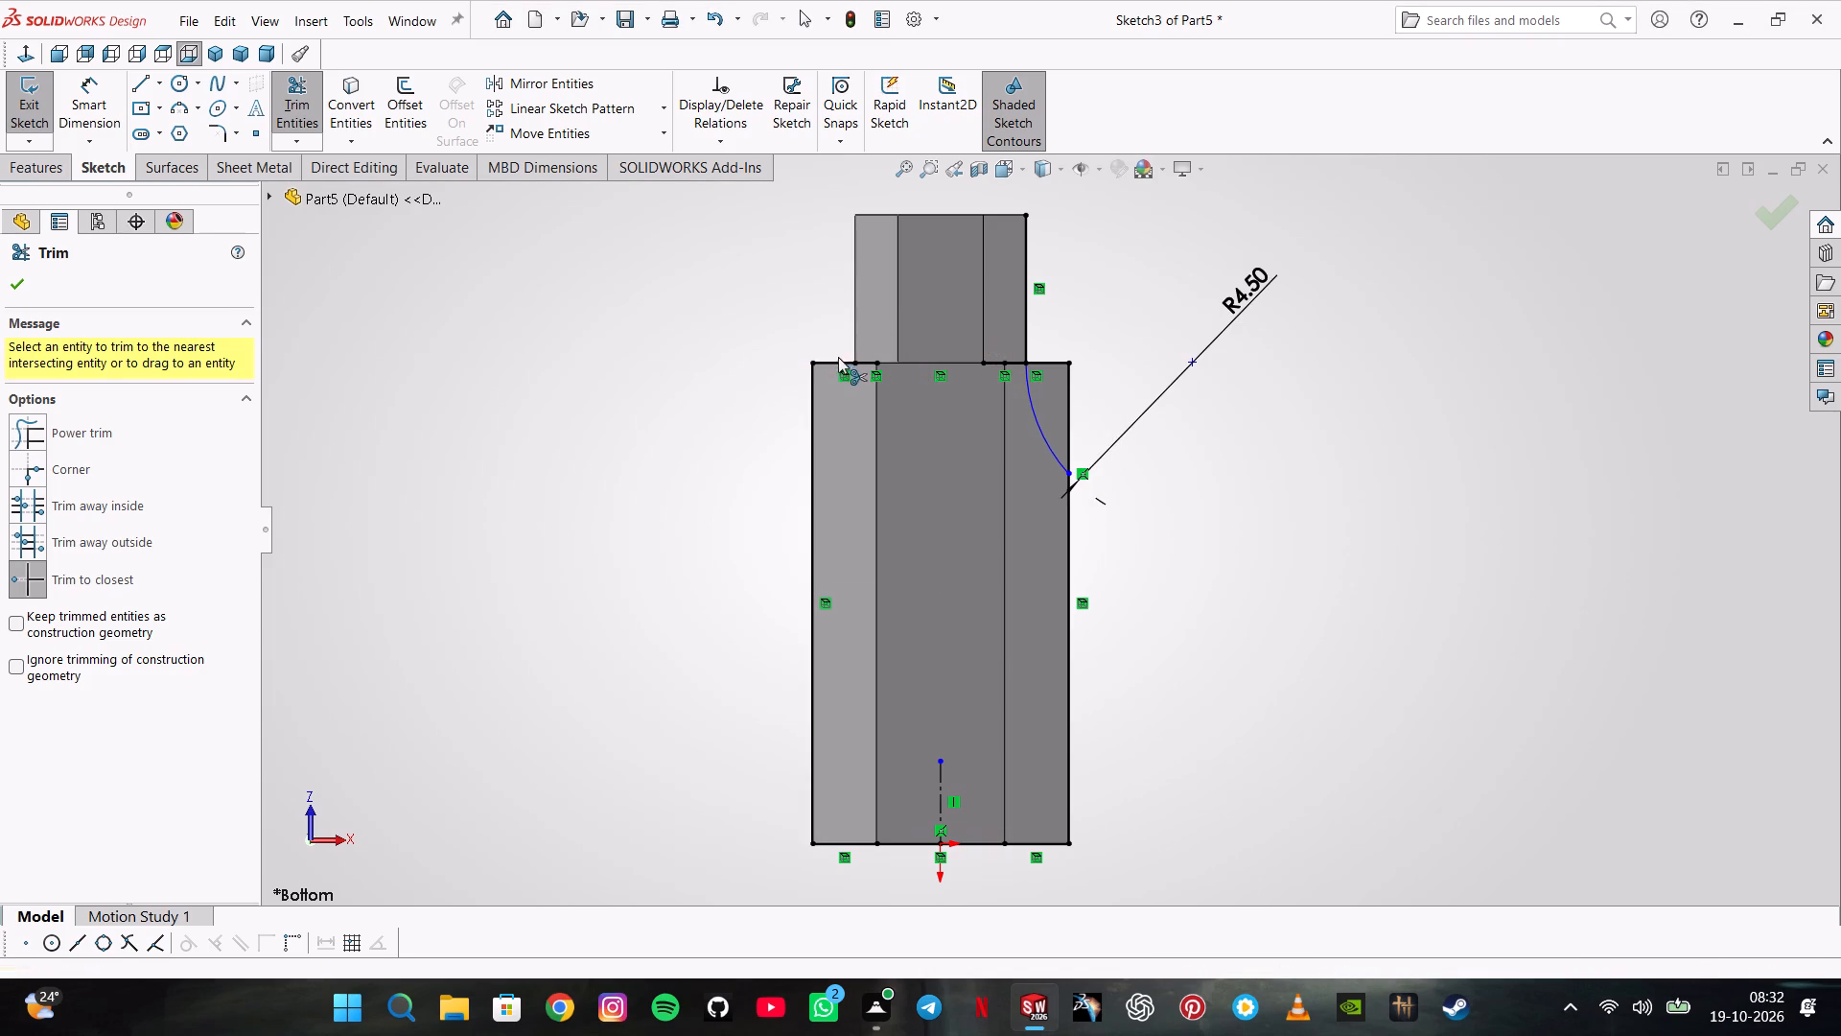
{"action": "left_click", "coordinate": [842, 361]}
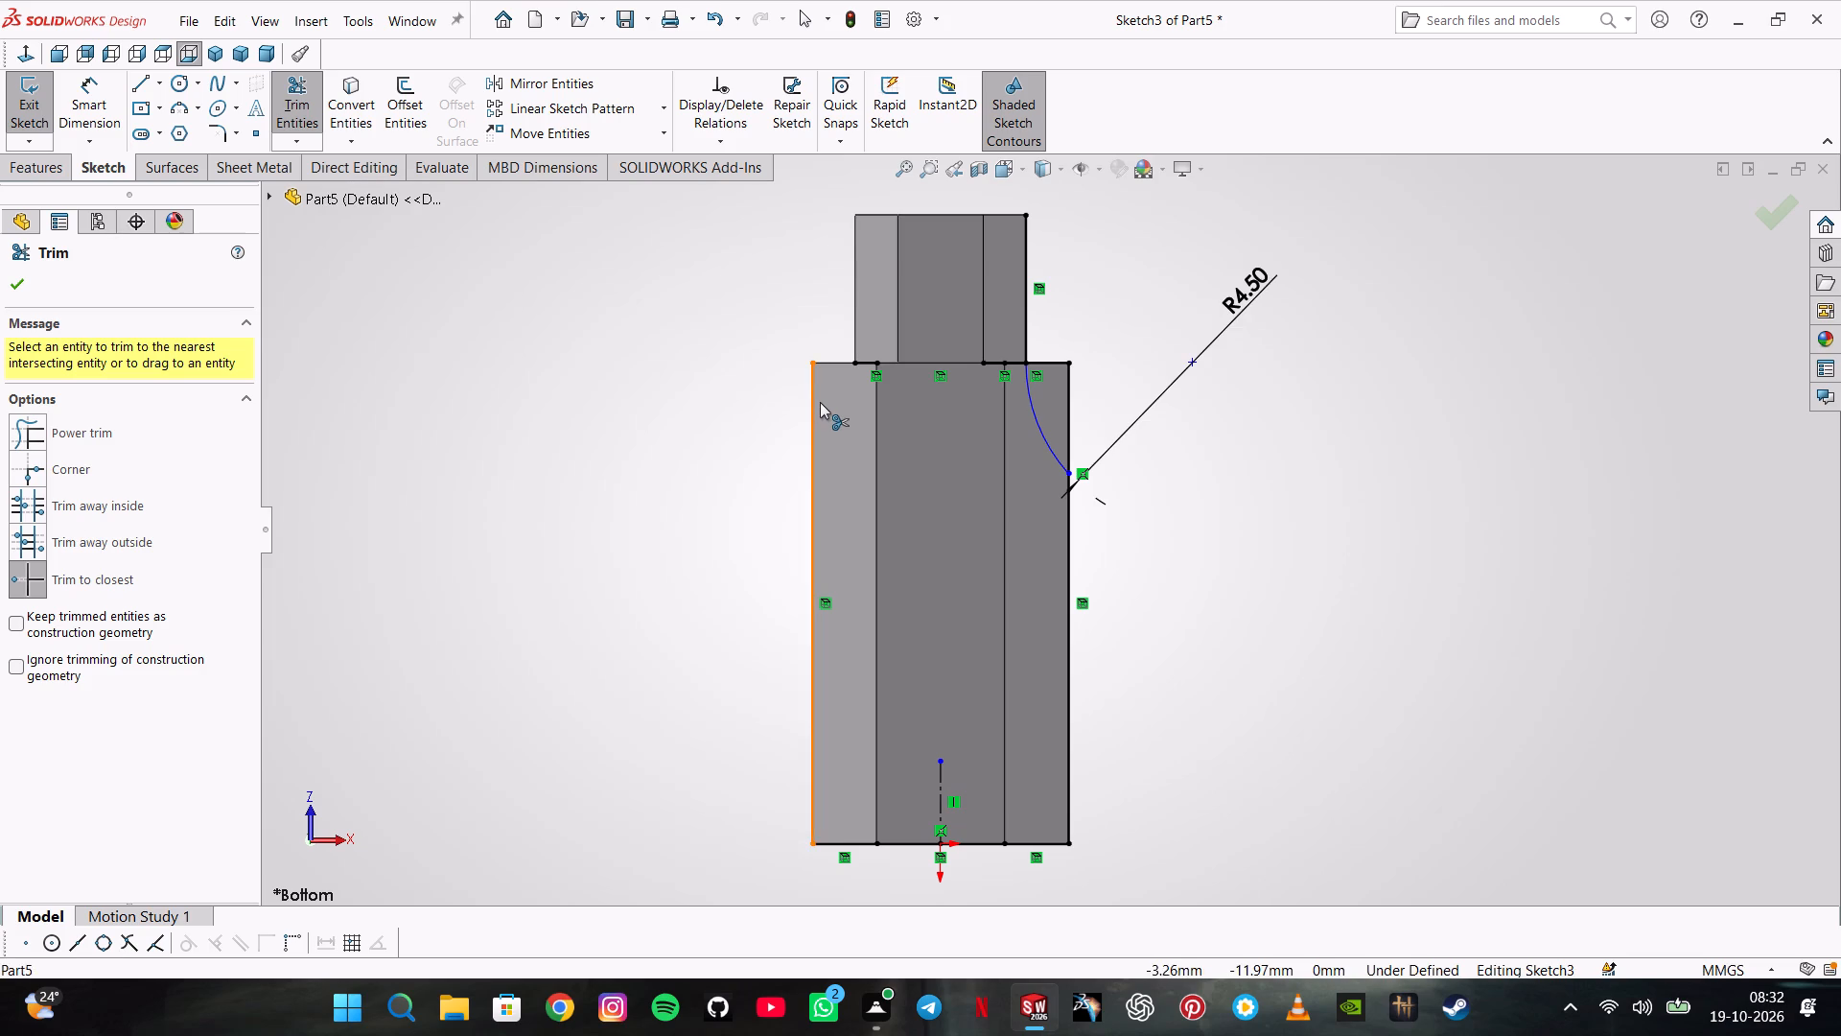
{"action": "left_click", "coordinate": [820, 402]}
{"action": "left_click", "coordinate": [816, 405]}
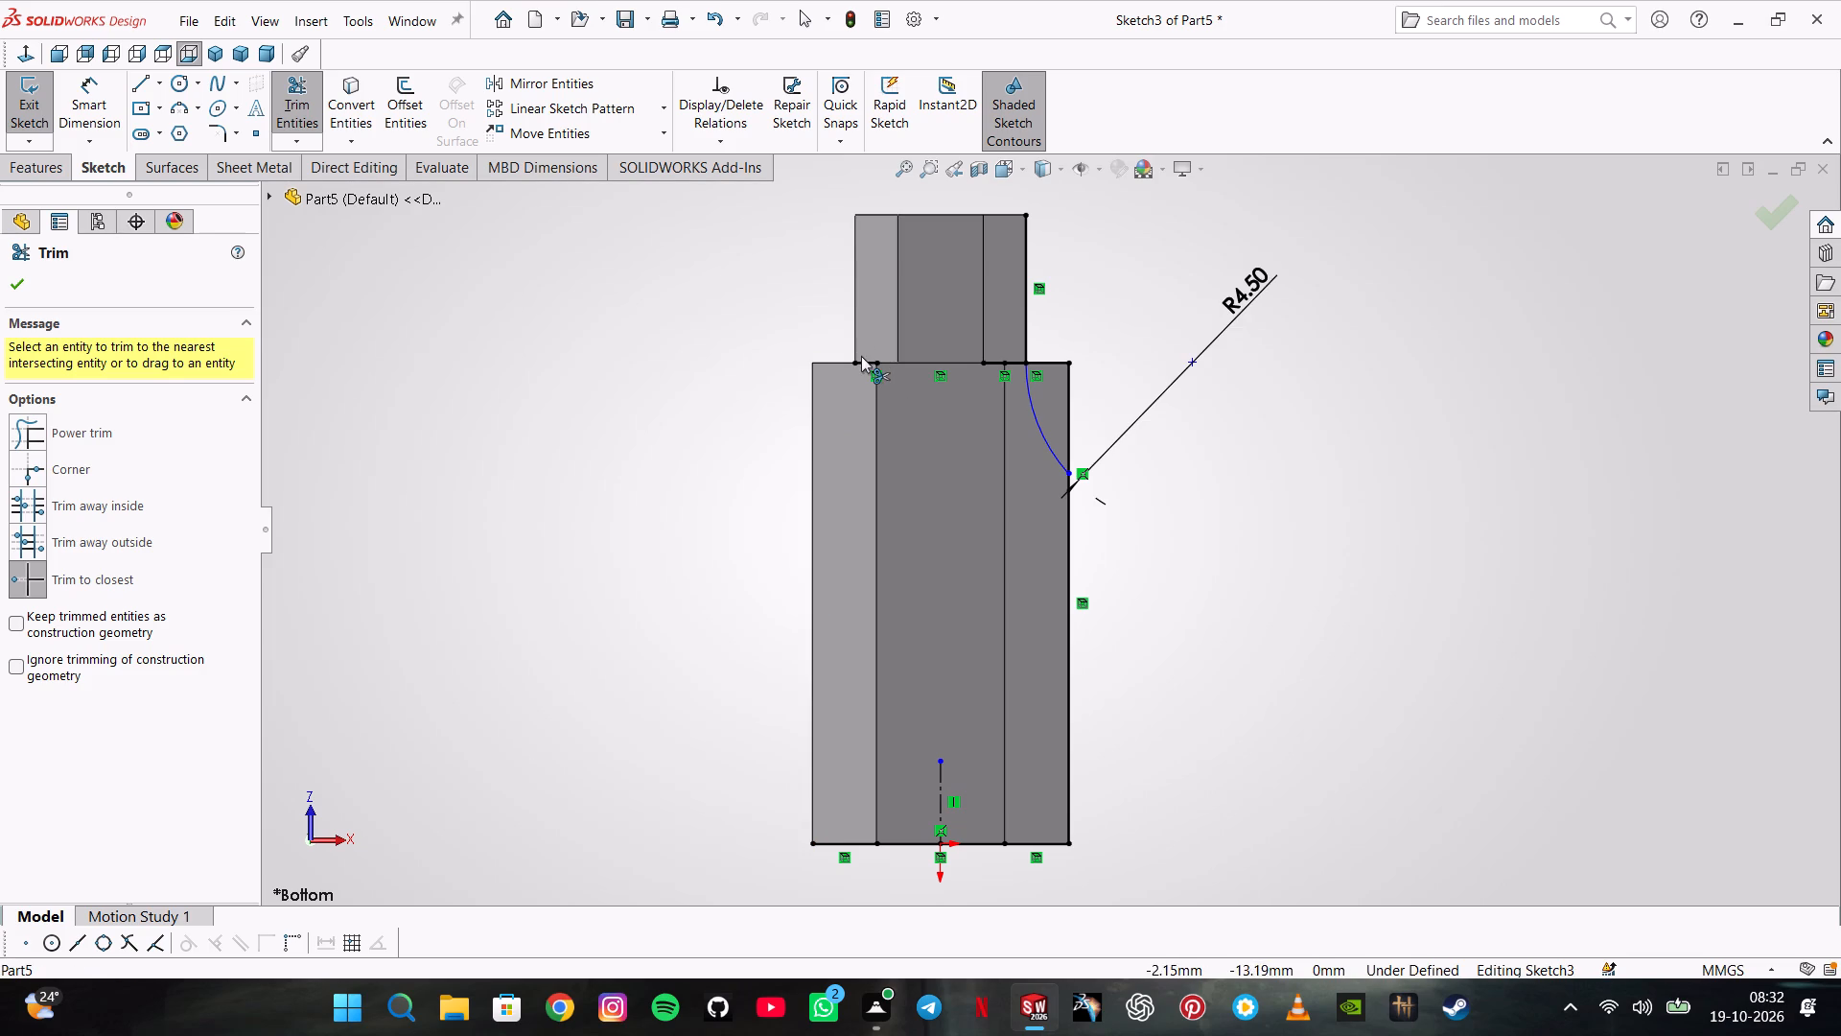
Trim away the remaining shoulder lines up to the arc and both sections' arc-side lines outside the arc's corner profile.
{"action": "triple_click", "coordinate": [861, 356]}
{"action": "double_click", "coordinate": [990, 366]}
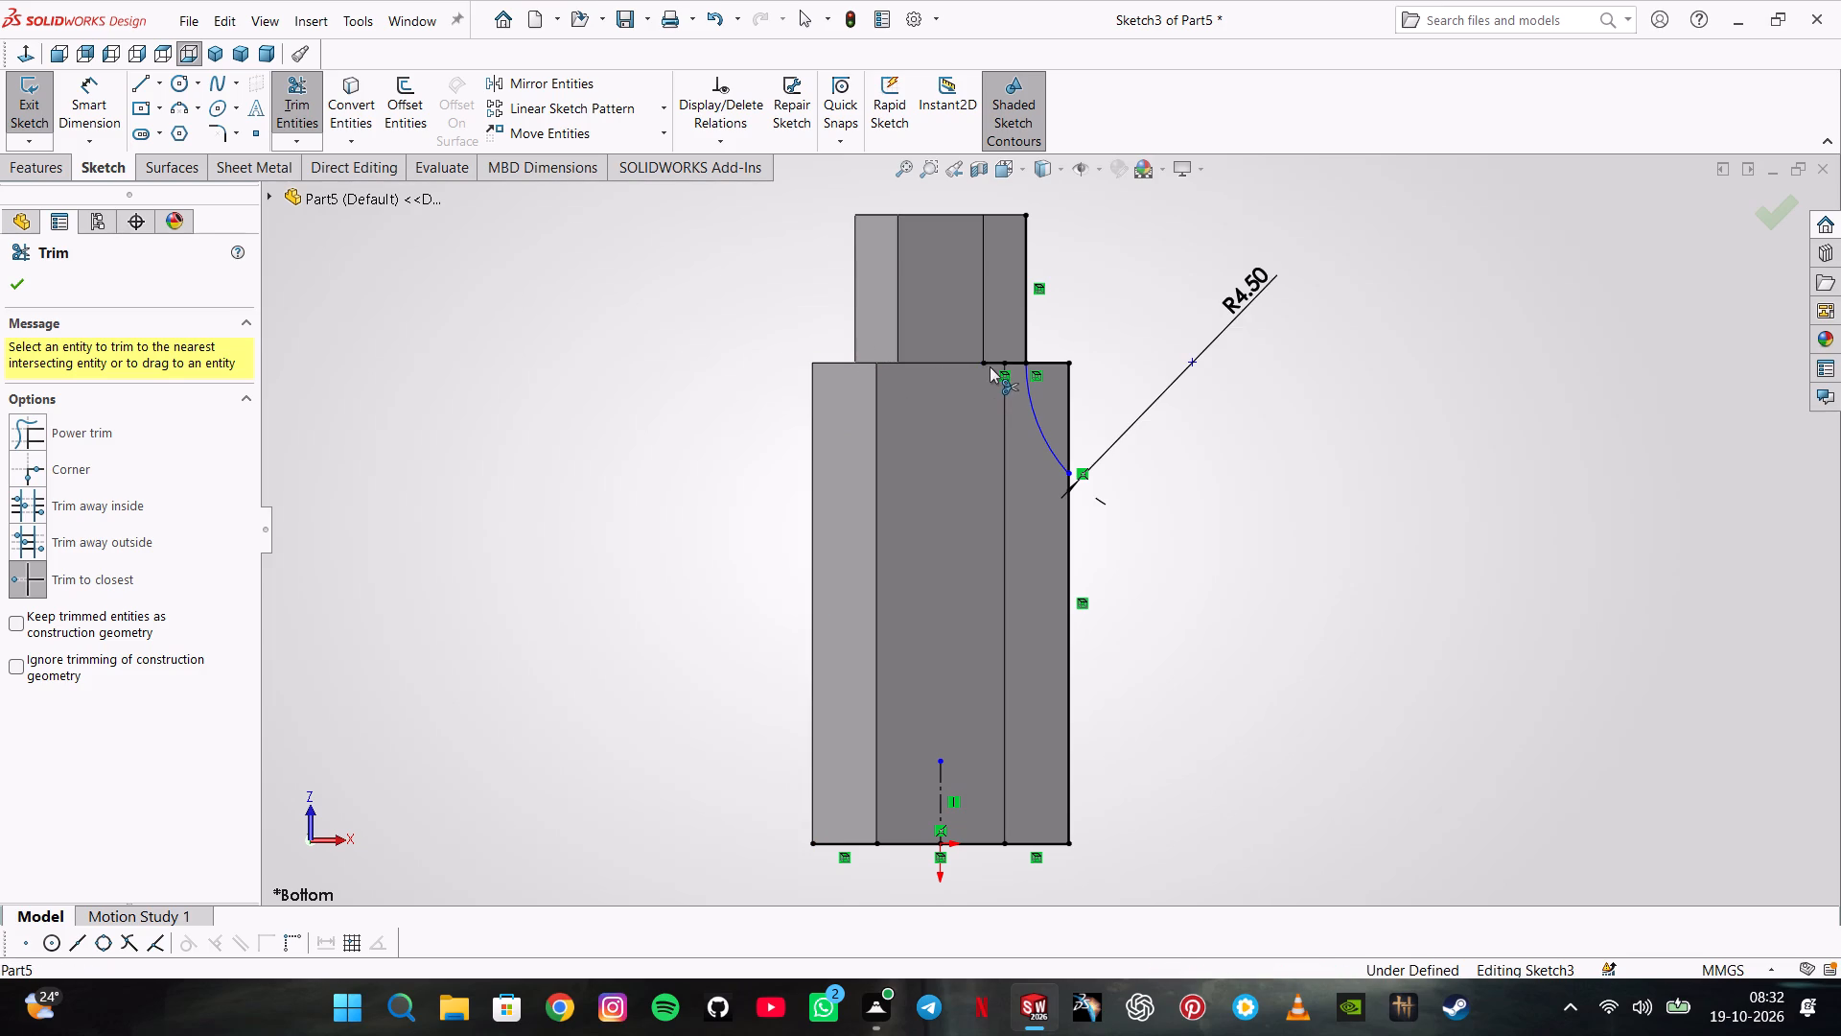
{"action": "double_click", "coordinate": [1005, 365]}
{"action": "left_click", "coordinate": [1005, 363]}
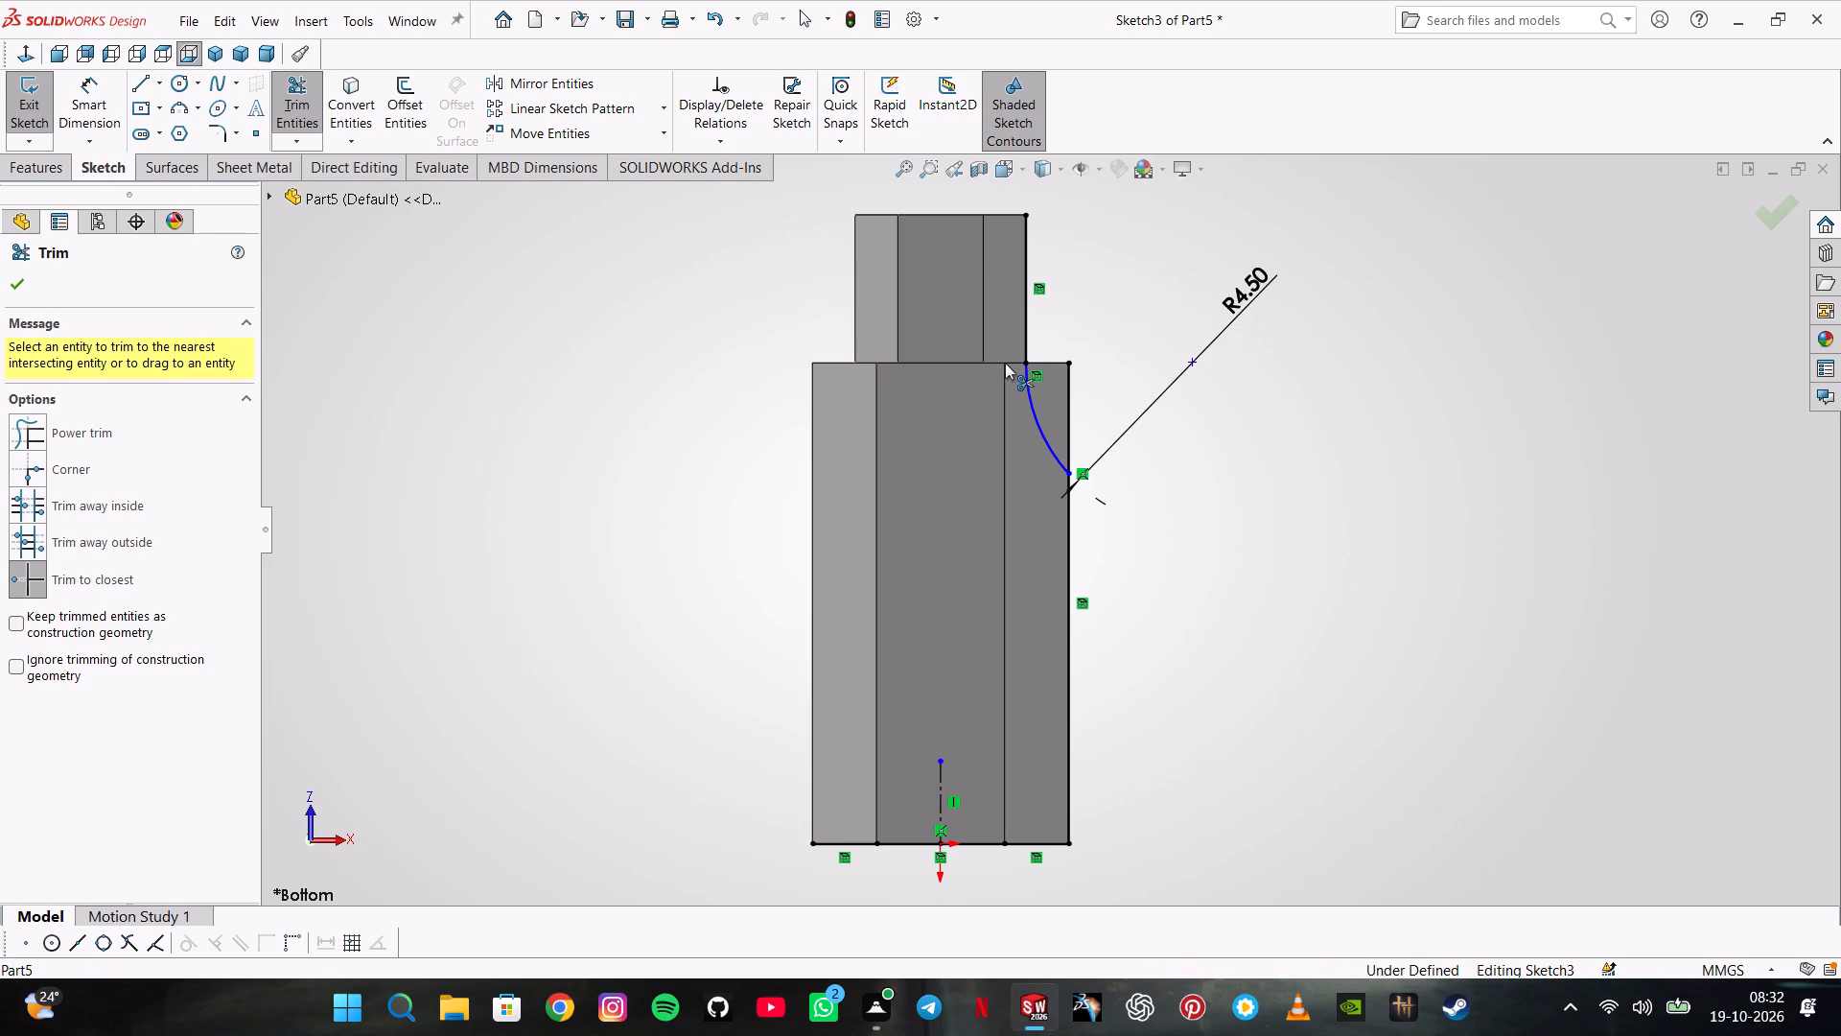
{"action": "left_click", "coordinate": [1005, 363]}
{"action": "left_click", "coordinate": [1026, 318]}
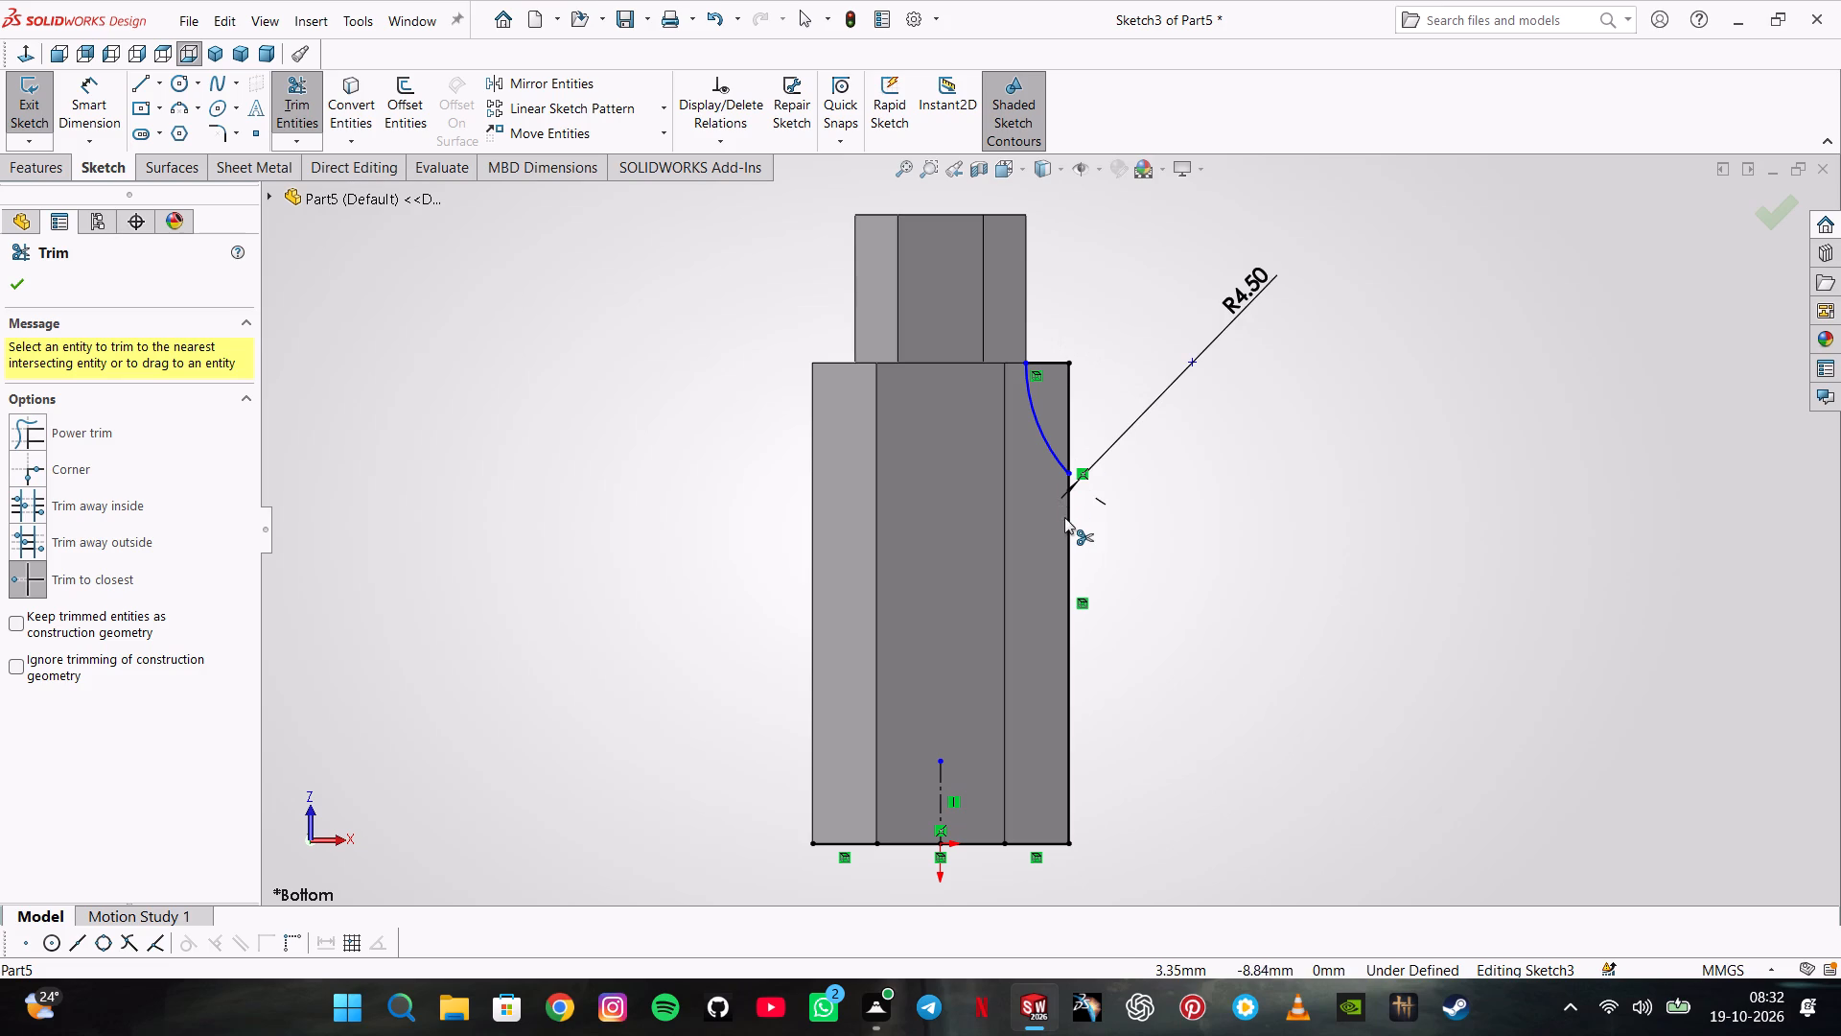
{"action": "left_click", "coordinate": [1065, 519]}
Trim away the converted lines along the larger section's base end, keeping the centerline and the arc's corner profile.
{"action": "left_click", "coordinate": [1010, 845]}
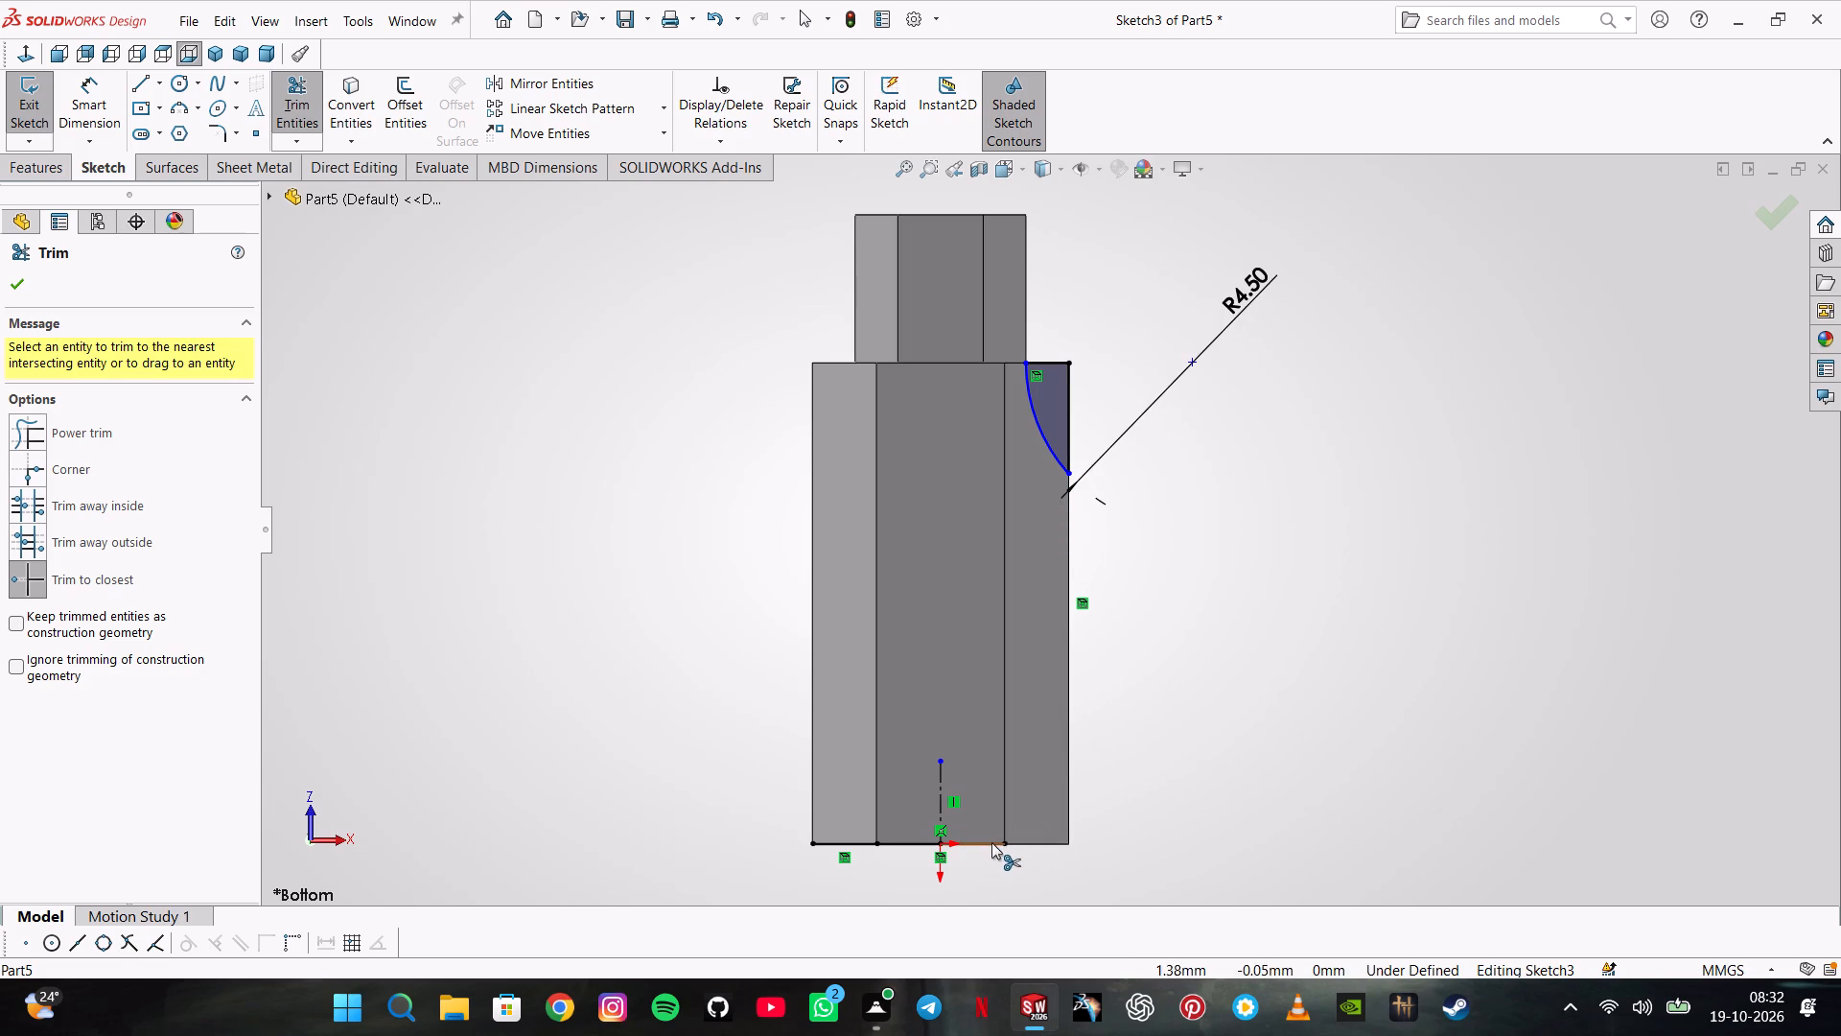
{"action": "left_click", "coordinate": [991, 842]}
{"action": "left_click", "coordinate": [977, 840]}
{"action": "double_click", "coordinate": [894, 841]}
{"action": "left_click", "coordinate": [872, 841]}
{"action": "left_click", "coordinate": [871, 841]}
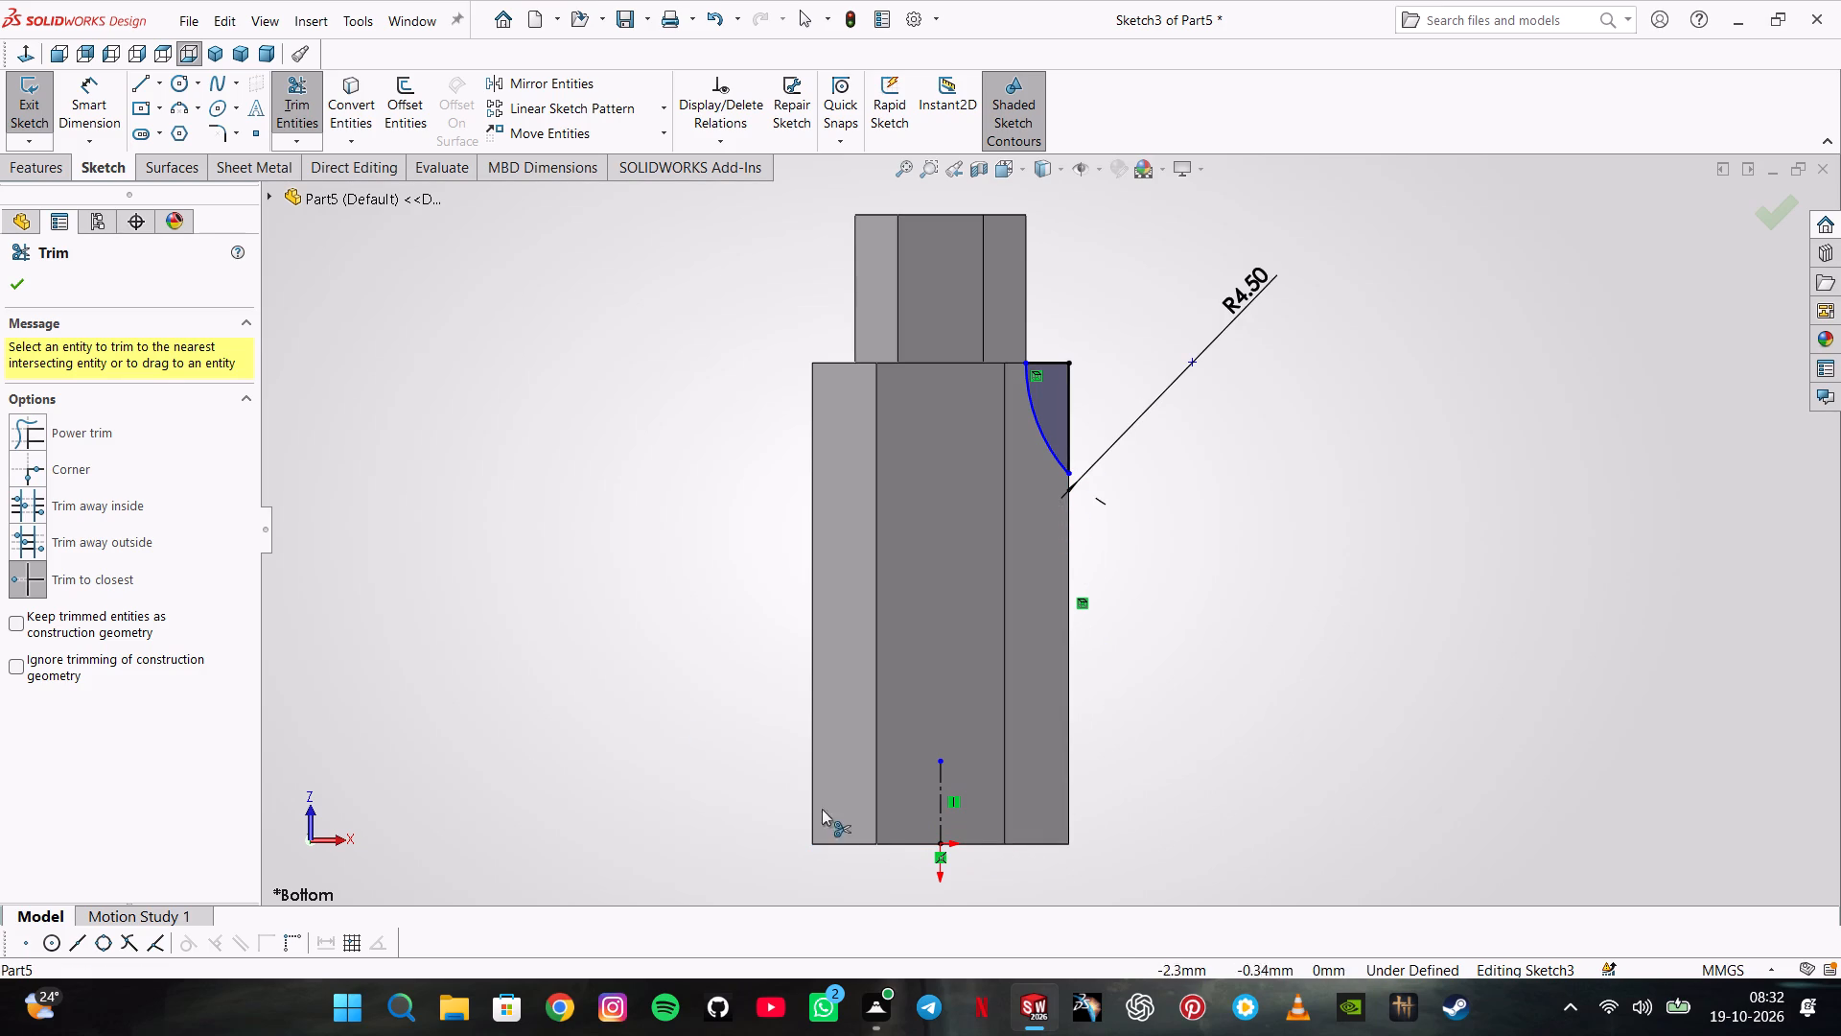
{"action": "left_click", "coordinate": [20, 281]}
Make a 360° revolved cut of the arc's corner profile about the centerline at the shoulder.
{"action": "left_click", "coordinate": [40, 176]}
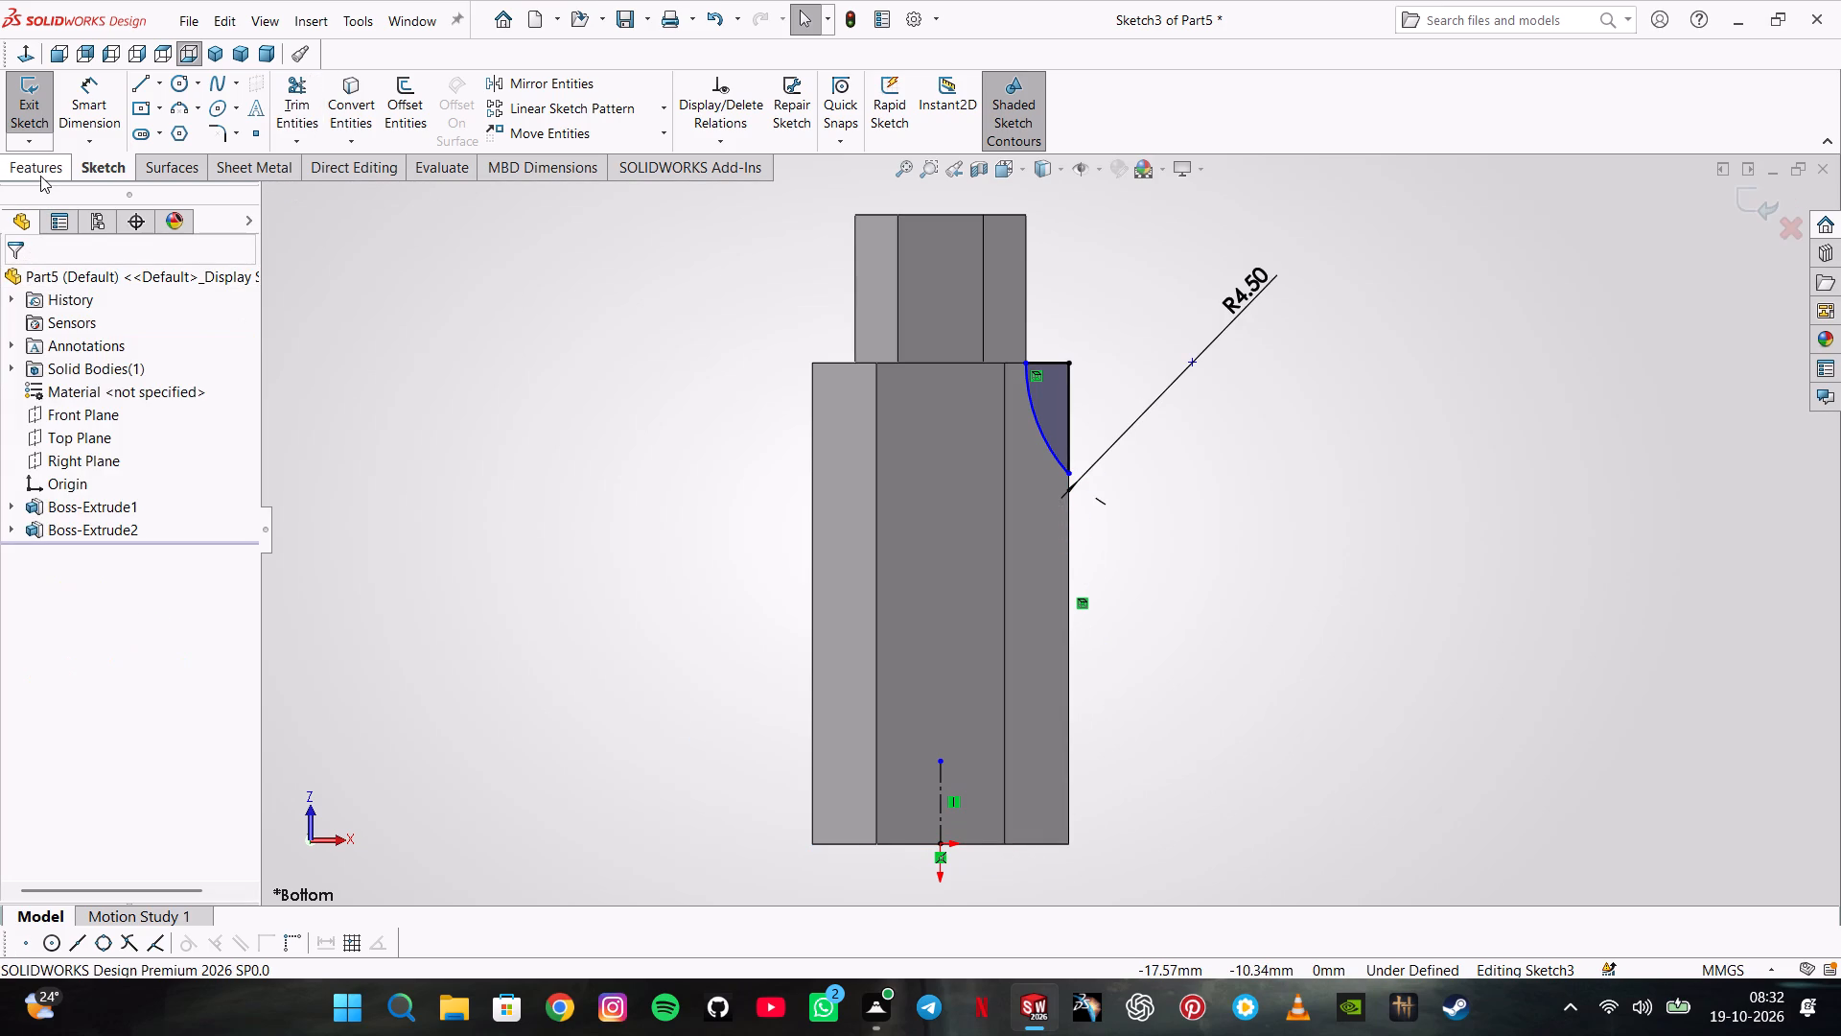
{"action": "left_click", "coordinate": [404, 114]}
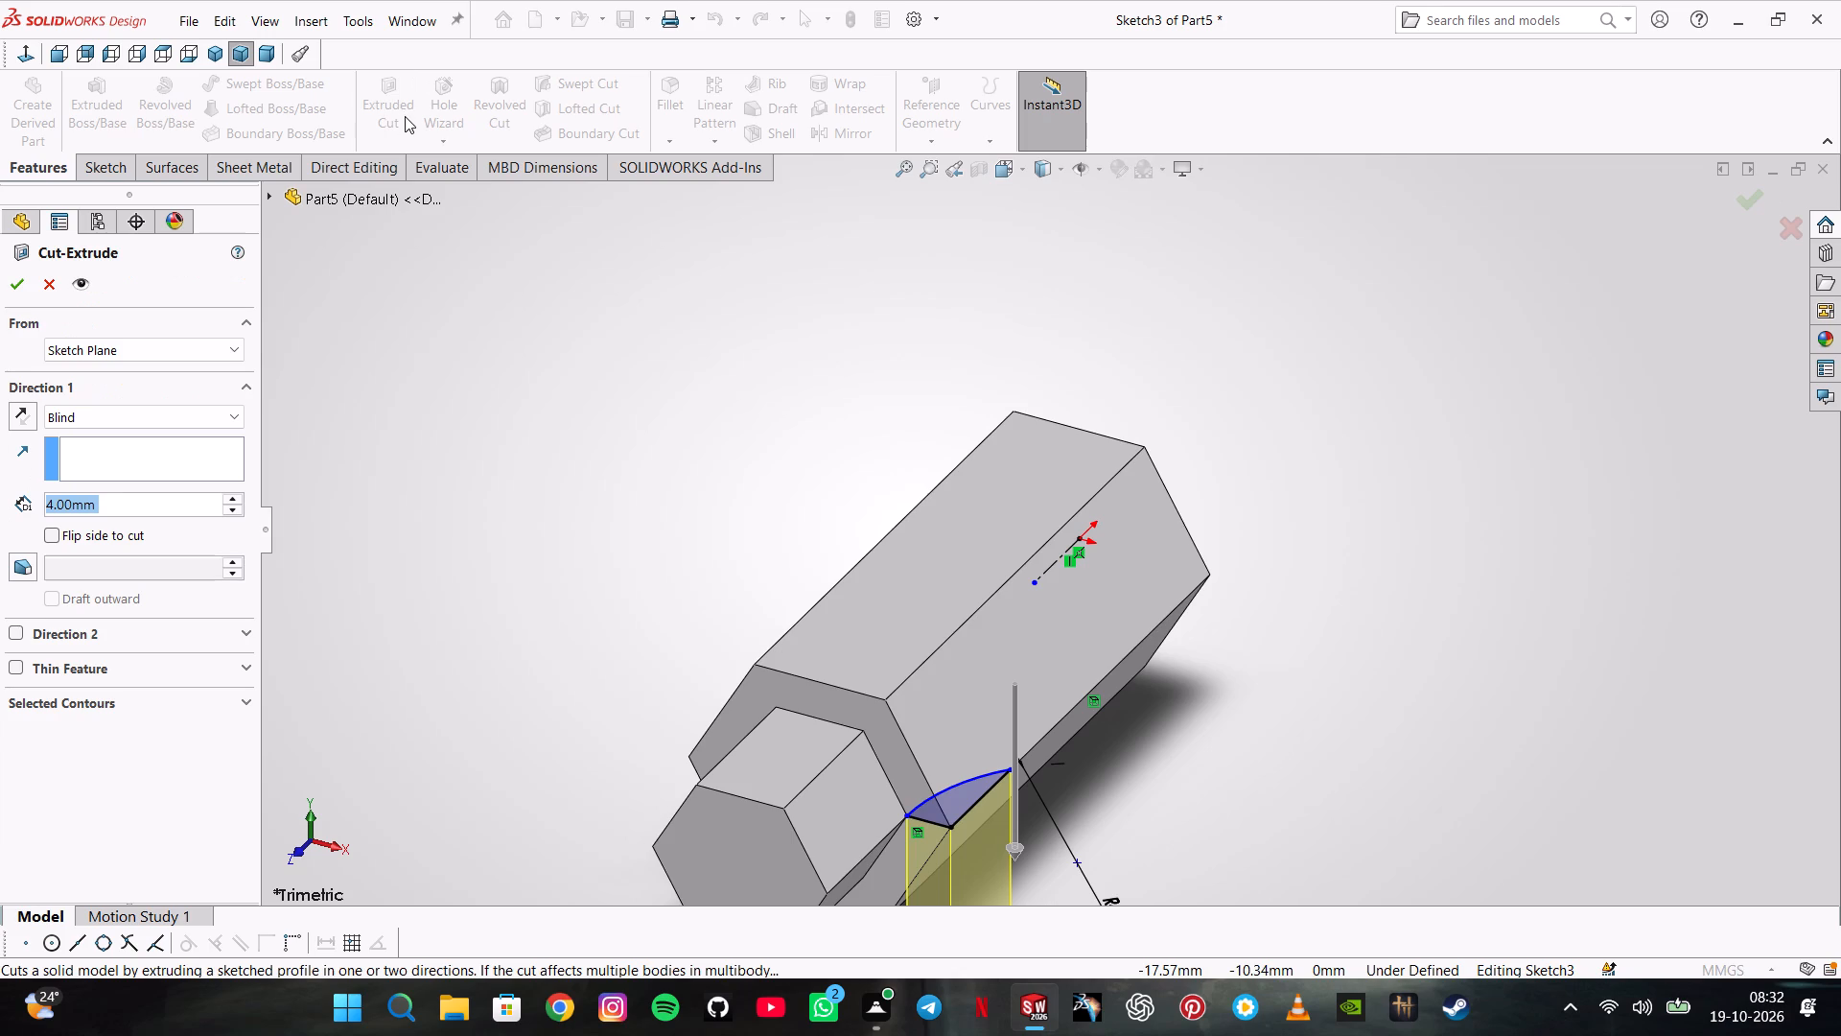
{"action": "left_click", "coordinate": [50, 281]}
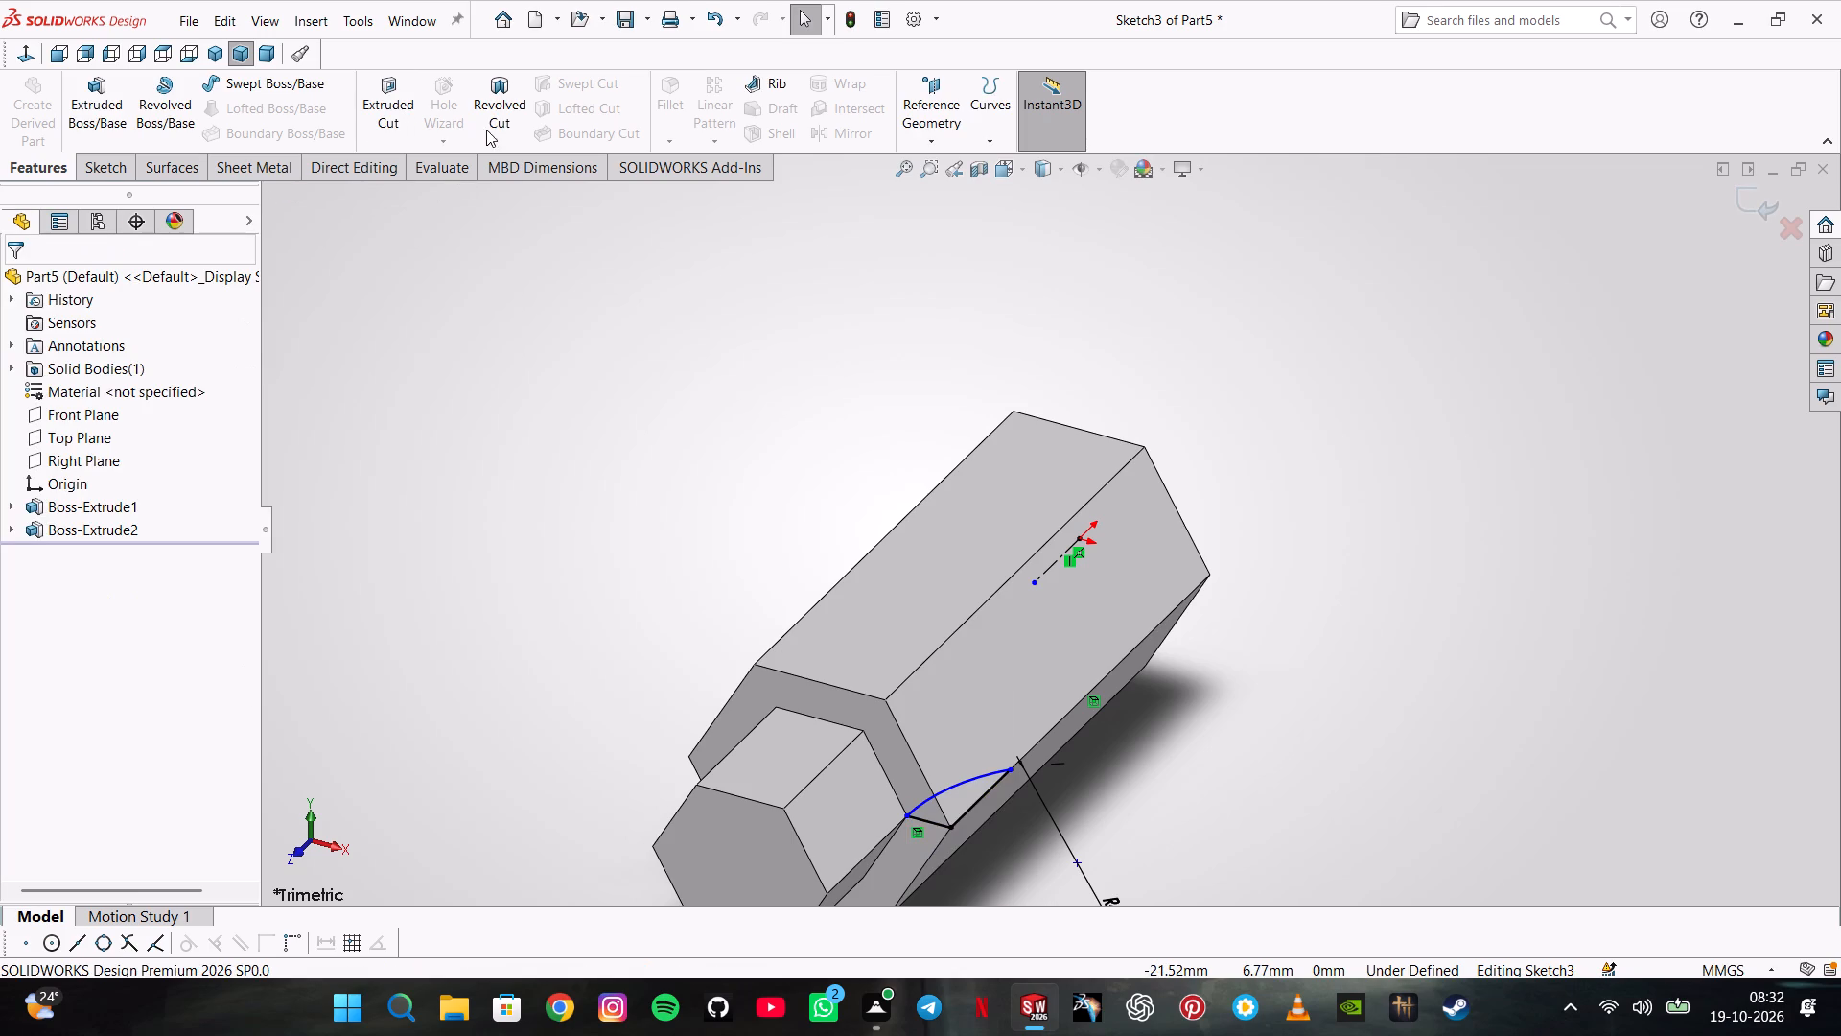
{"action": "left_click", "coordinate": [503, 105]}
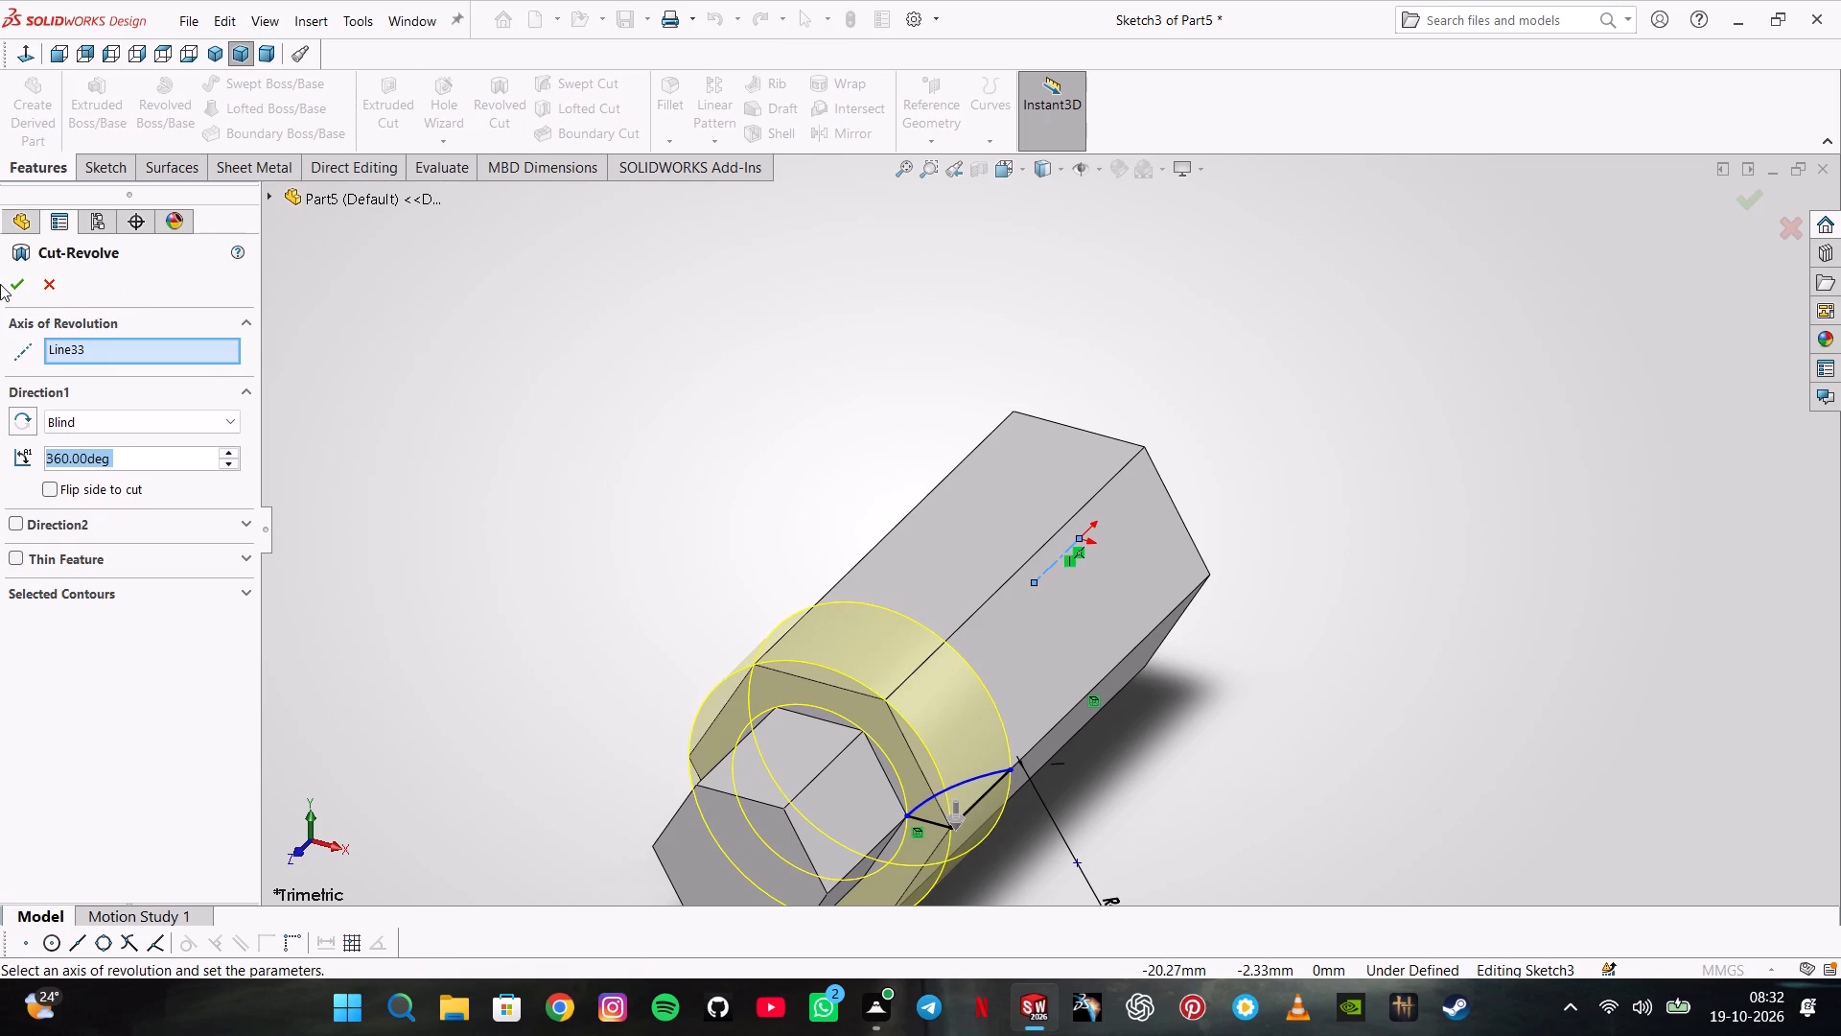
{"action": "left_click", "coordinate": [0, 284]}
{"action": "left_click", "coordinate": [9, 283]}
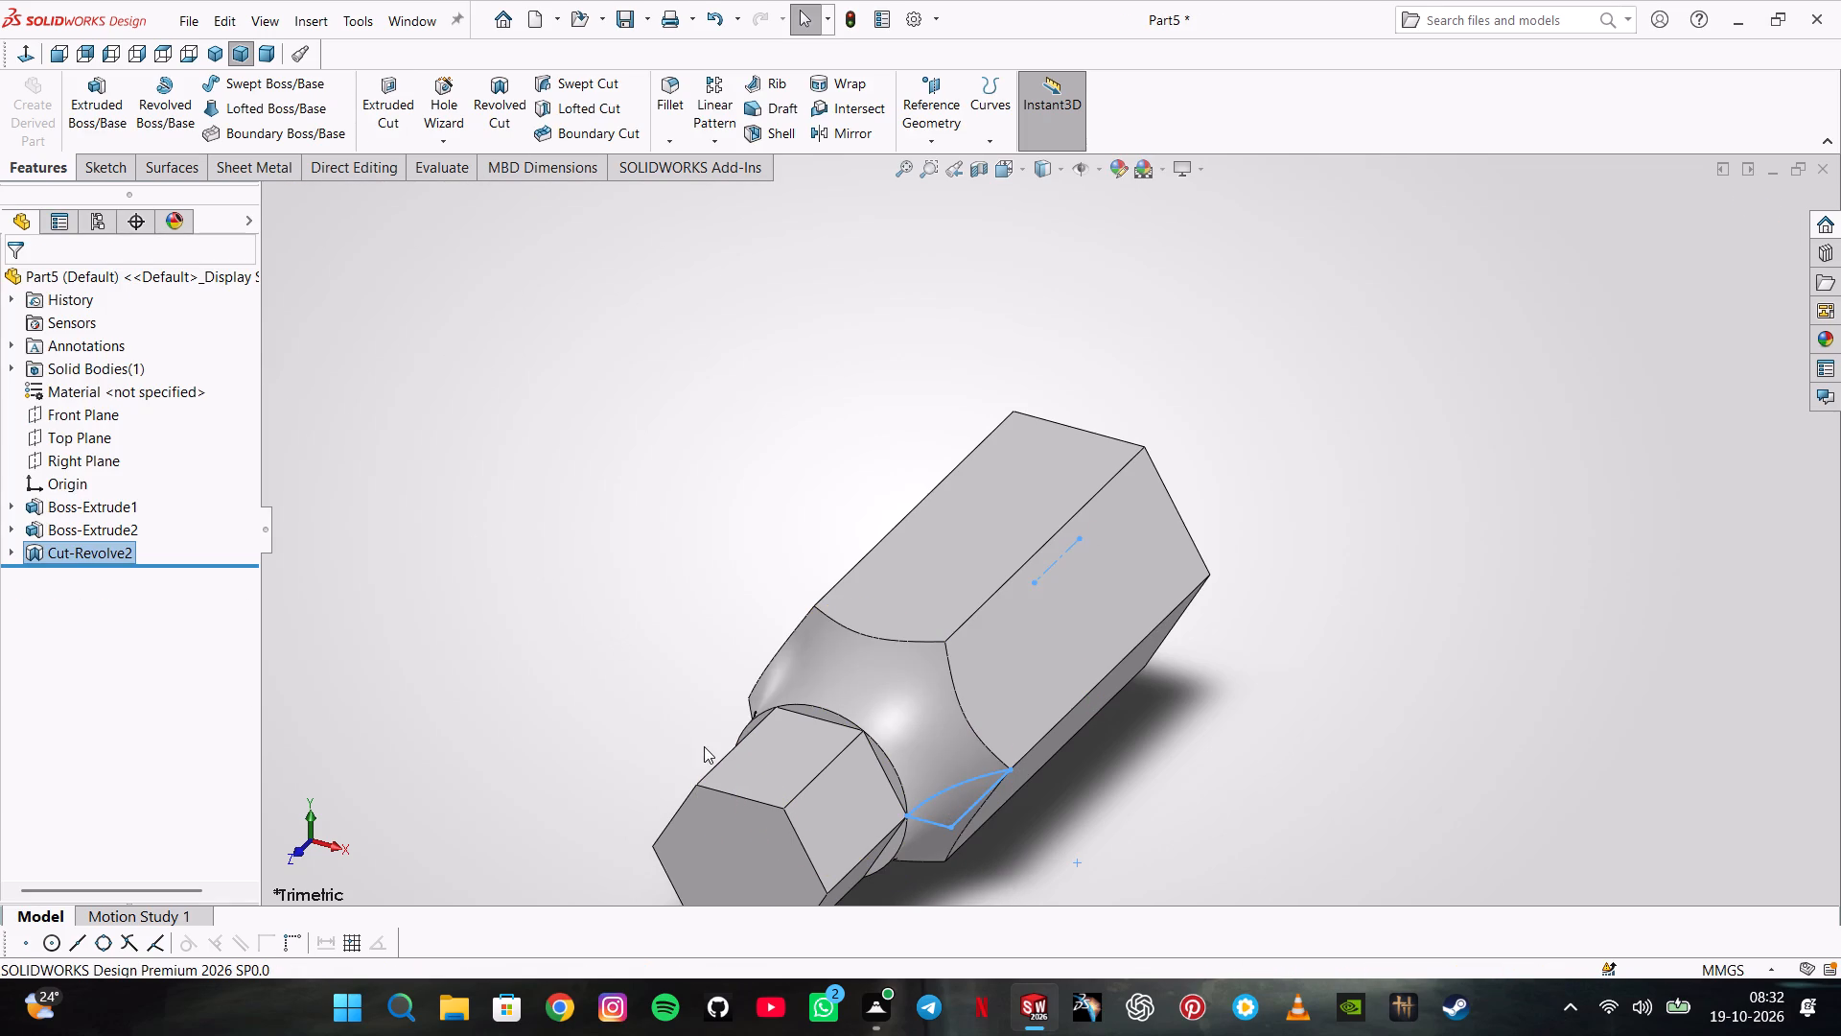
Inspect the revolved cut around the shoulder and the hexagon sketch behind the smaller section.
{"action": "middle_click_drag", "start_coordinate": [705, 747], "coordinate": [777, 482]}
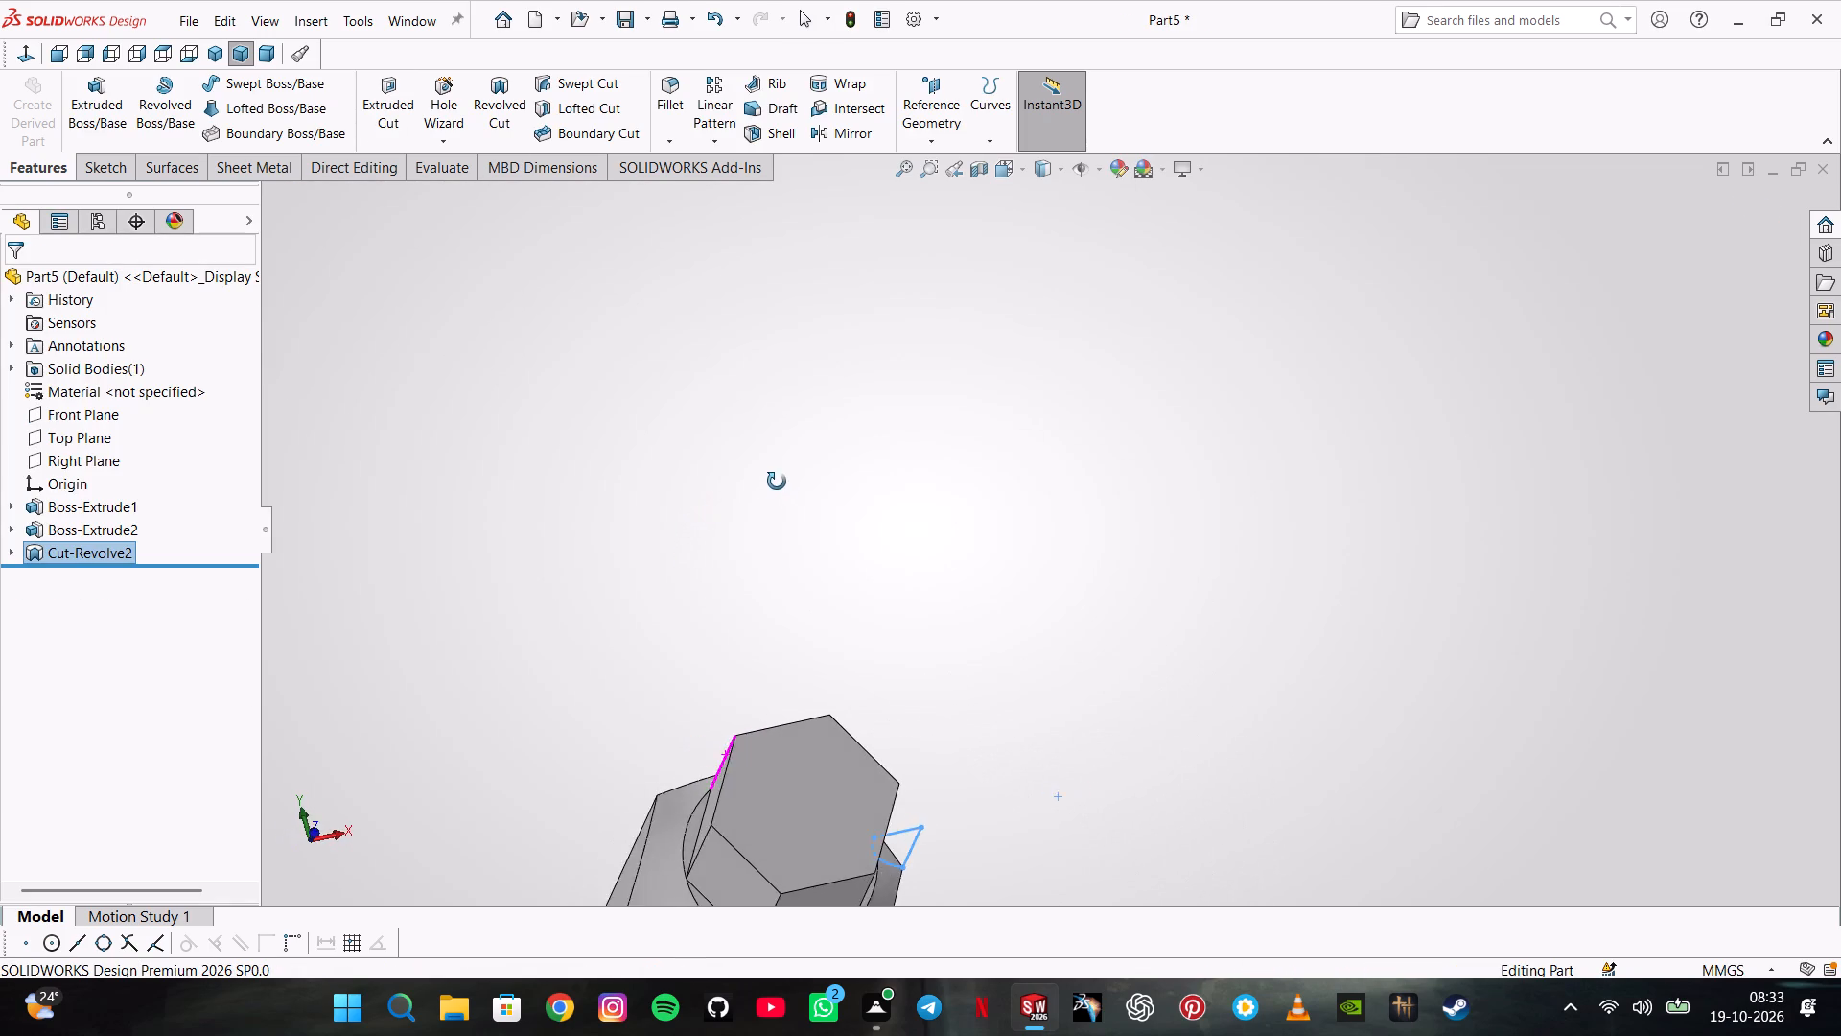
{"action": "middle_click_drag", "start_coordinate": [777, 482], "coordinate": [744, 451]}
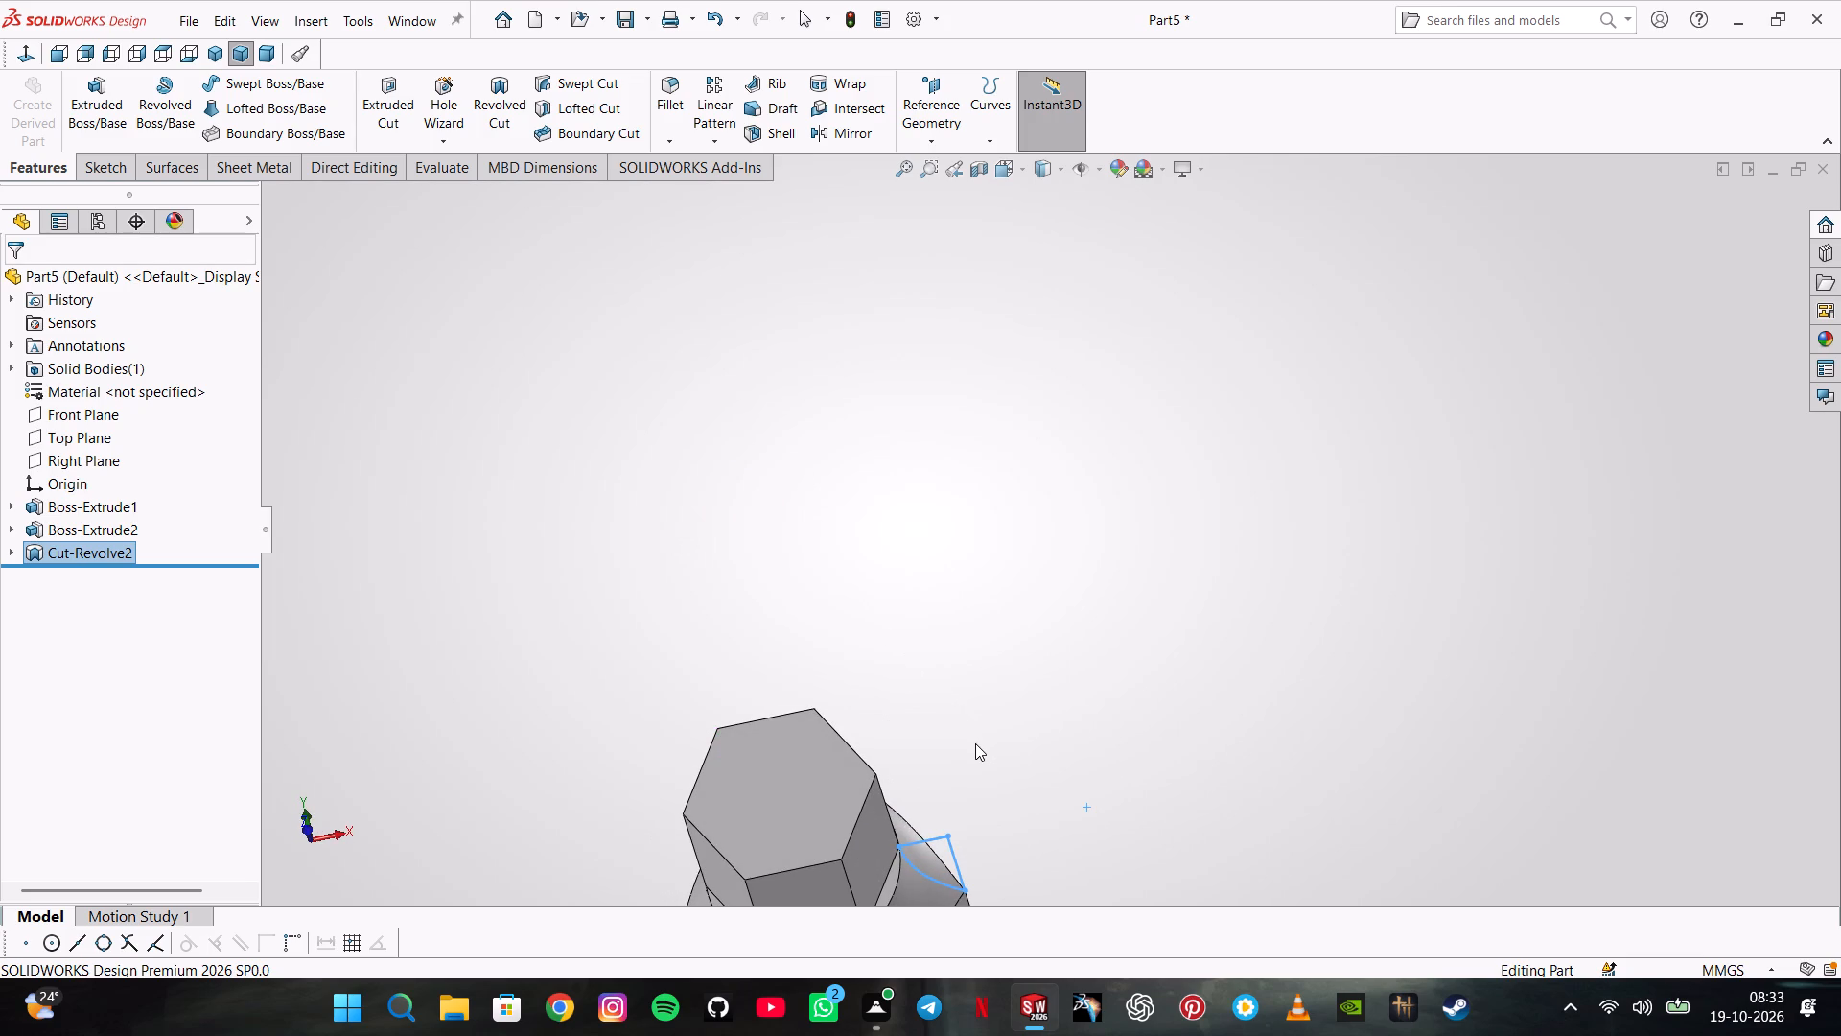
{"action": "scroll", "coordinate": [860, 828], "scroll_direction": "up", "scroll_amount": 2}
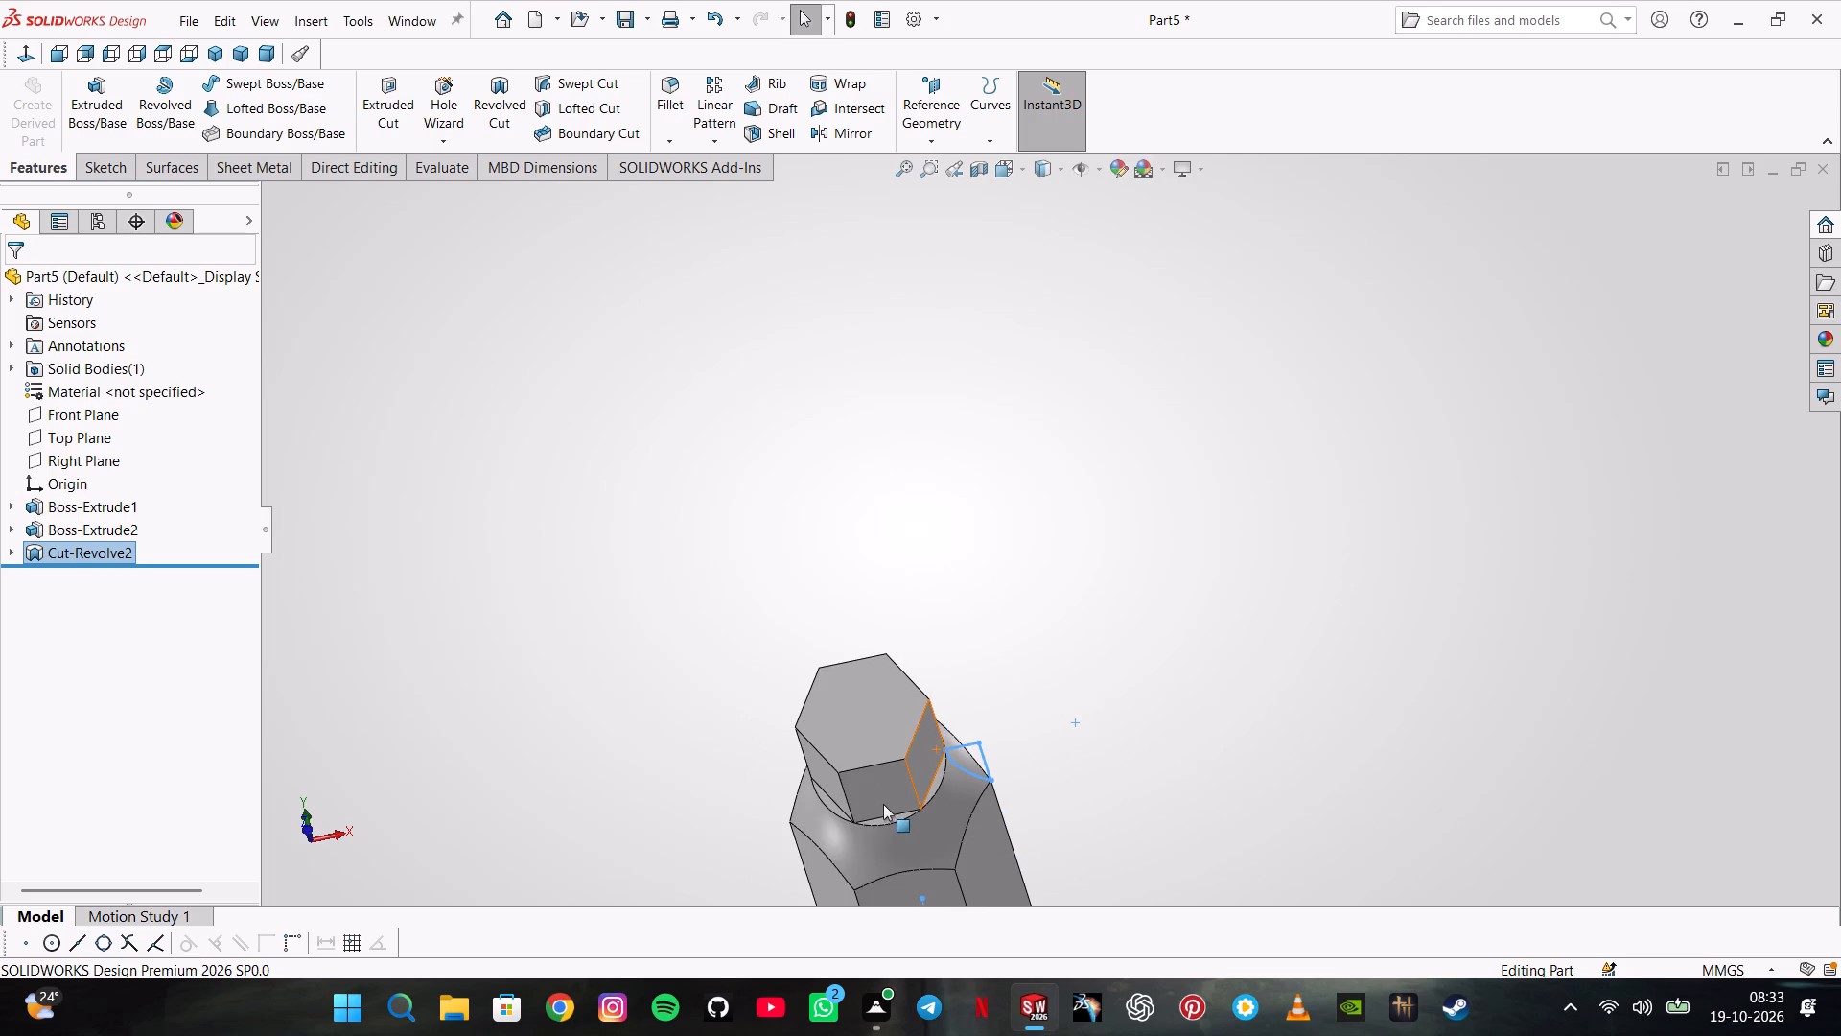
{"action": "middle_click_drag", "start_coordinate": [893, 804], "coordinate": [905, 664]}
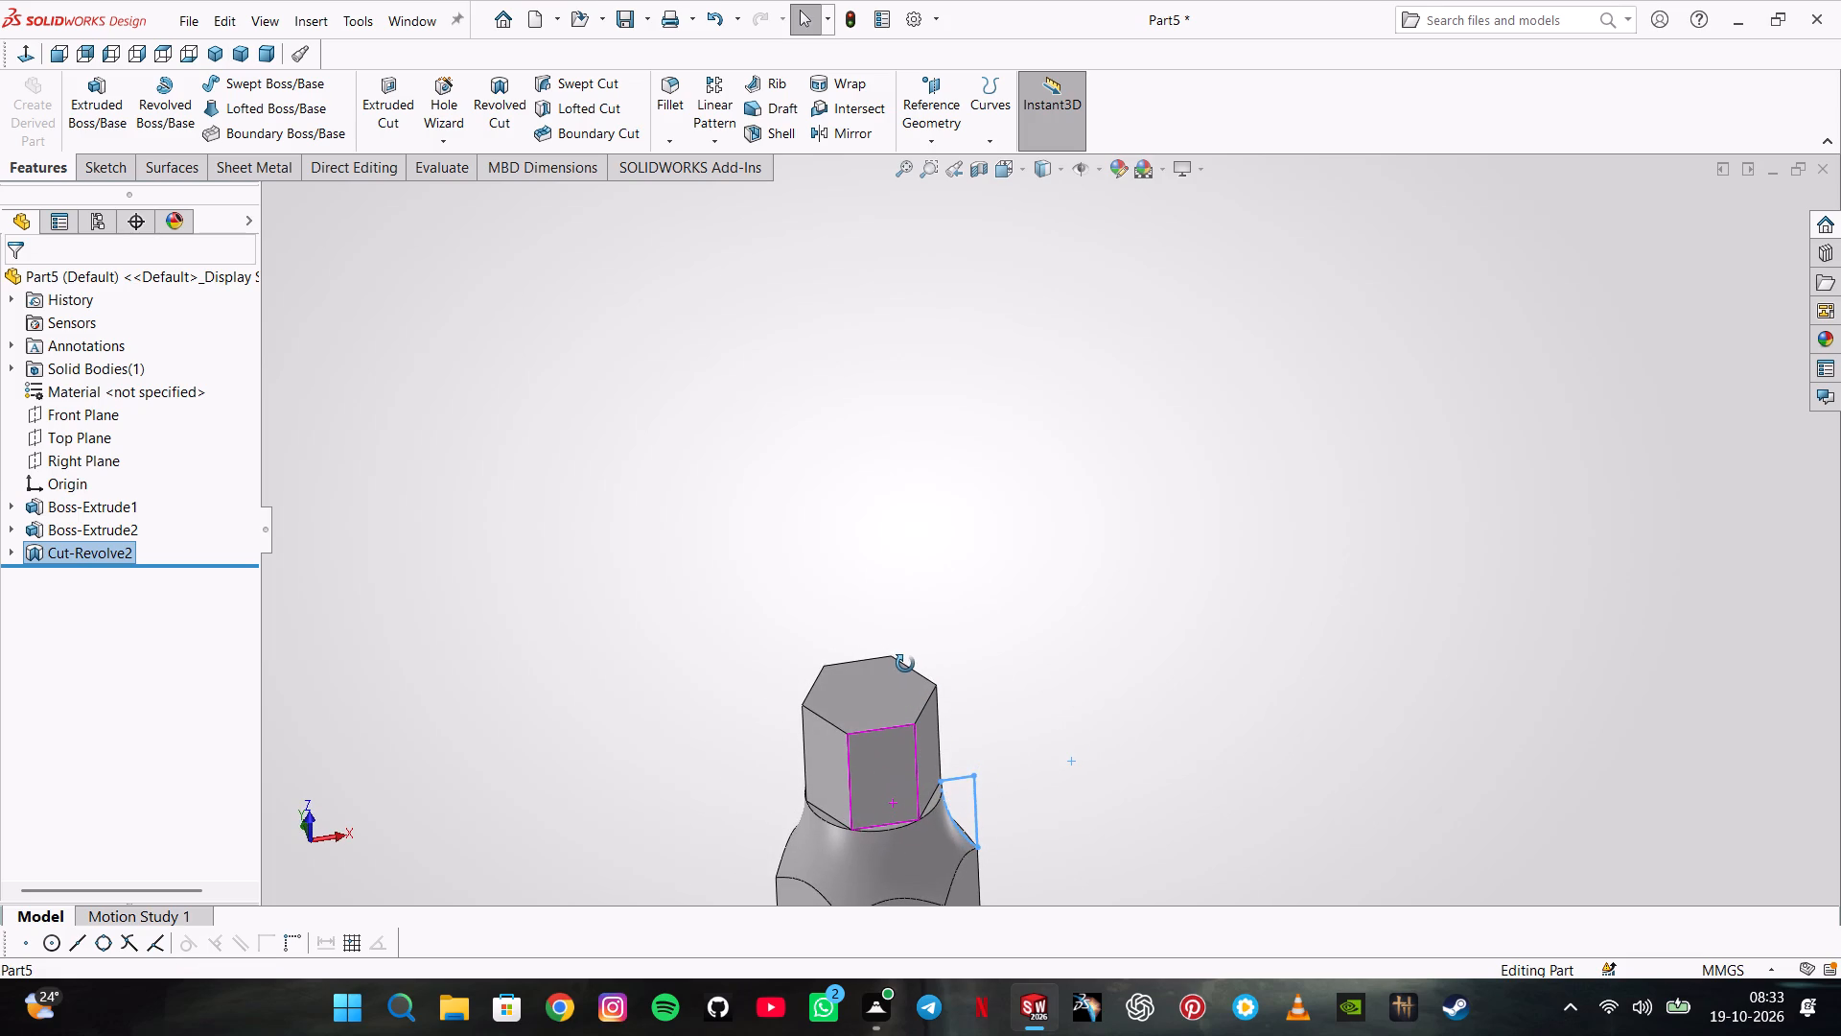
{"action": "middle_click_drag", "start_coordinate": [905, 664], "coordinate": [906, 664]}
{"action": "scroll", "coordinate": [906, 664], "scroll_direction": "down", "scroll_amount": 1}
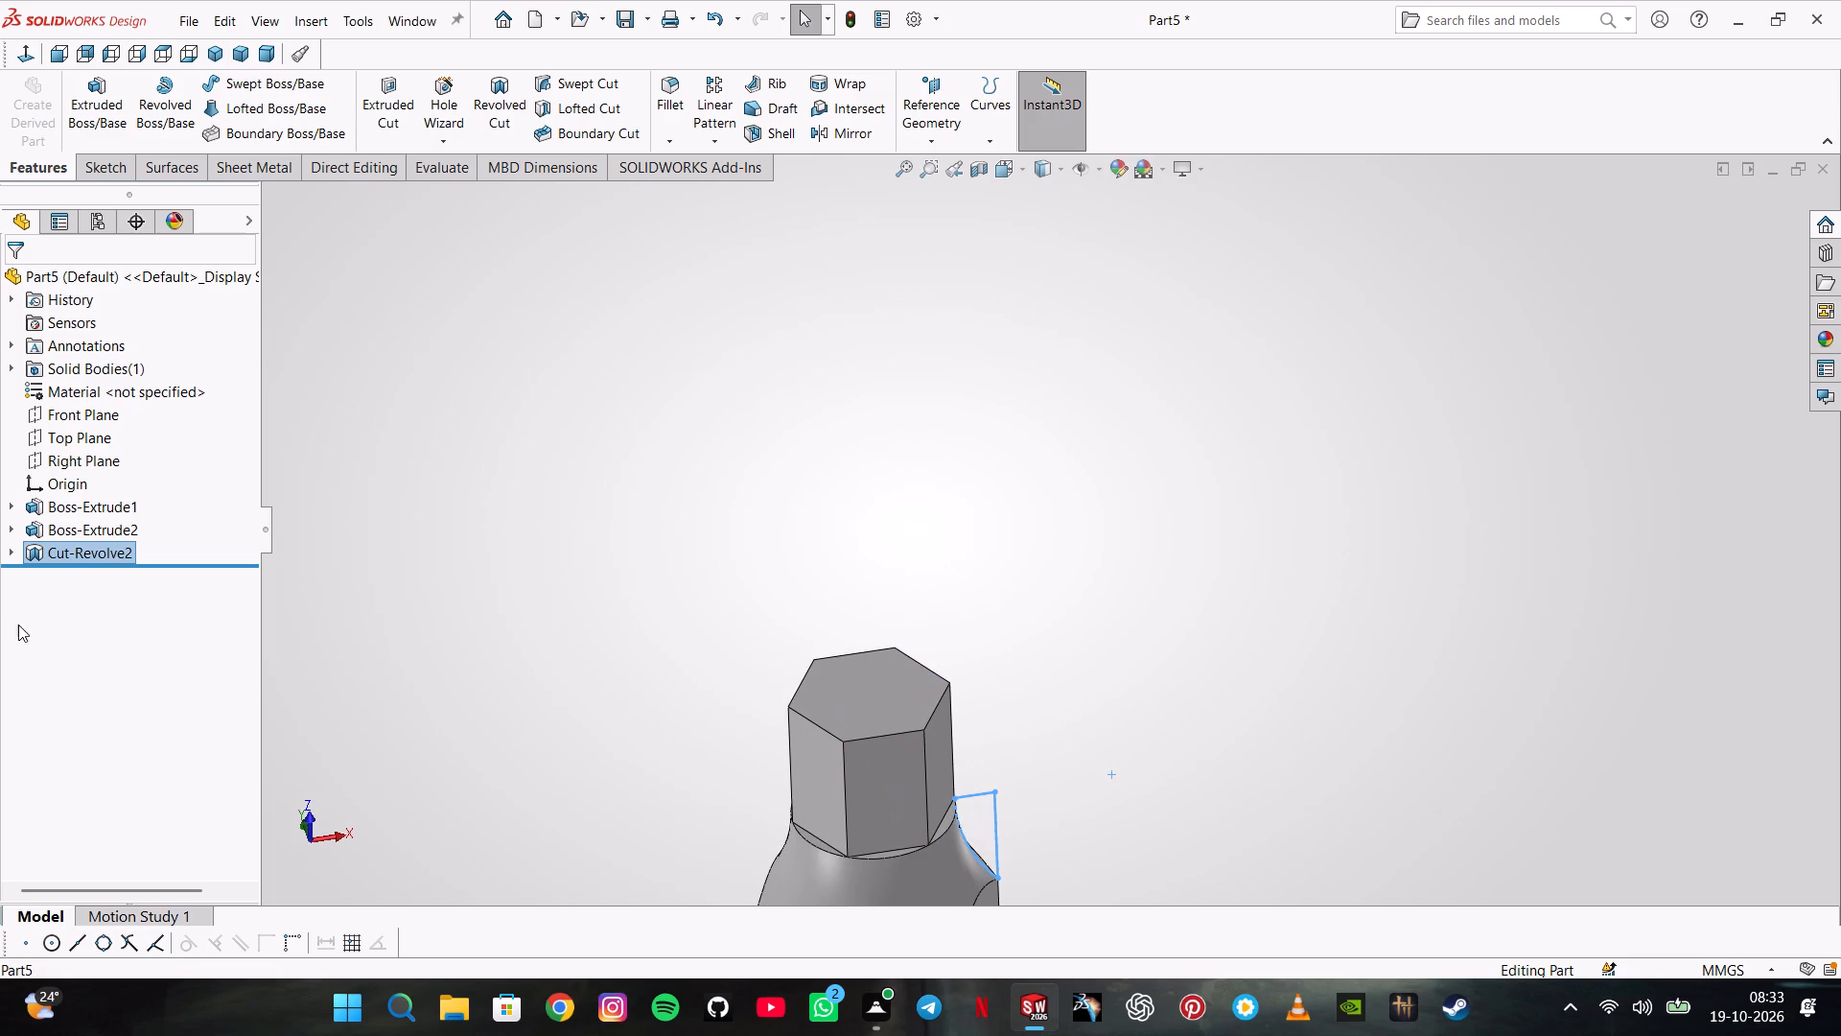
{"action": "left_click", "coordinate": [82, 505]}
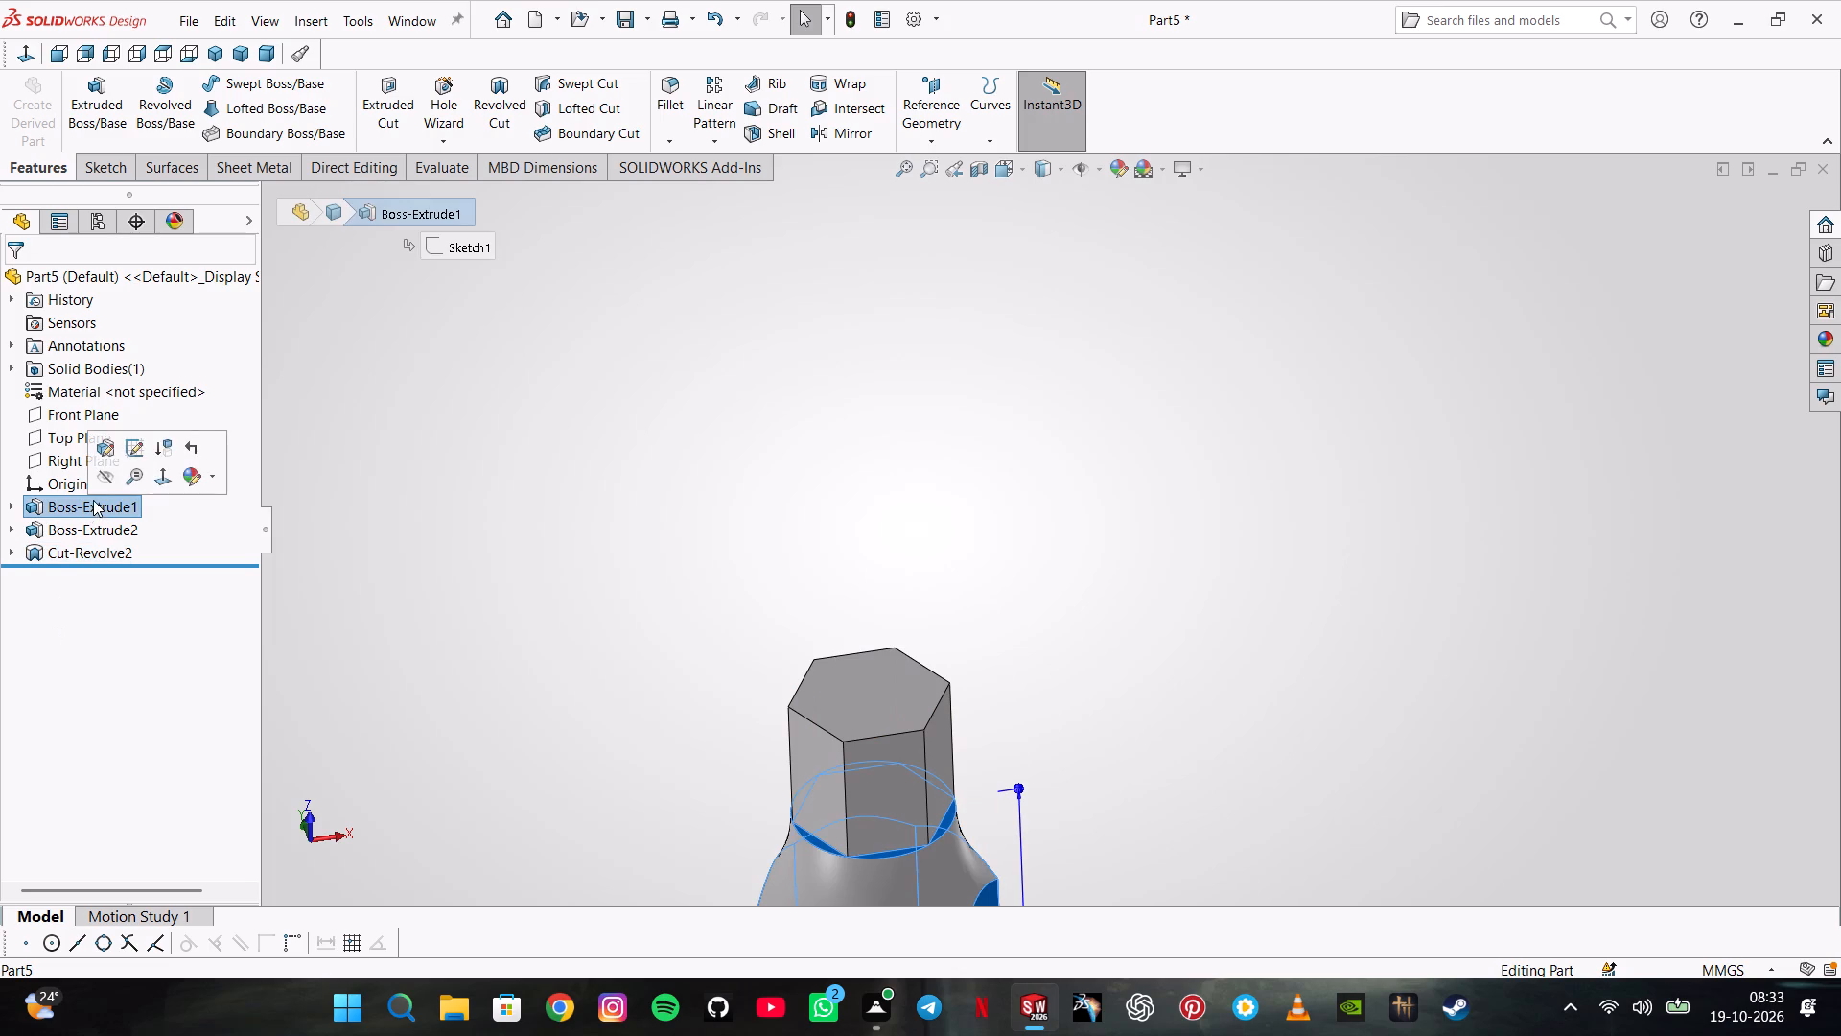
{"action": "left_click", "coordinate": [95, 525]}
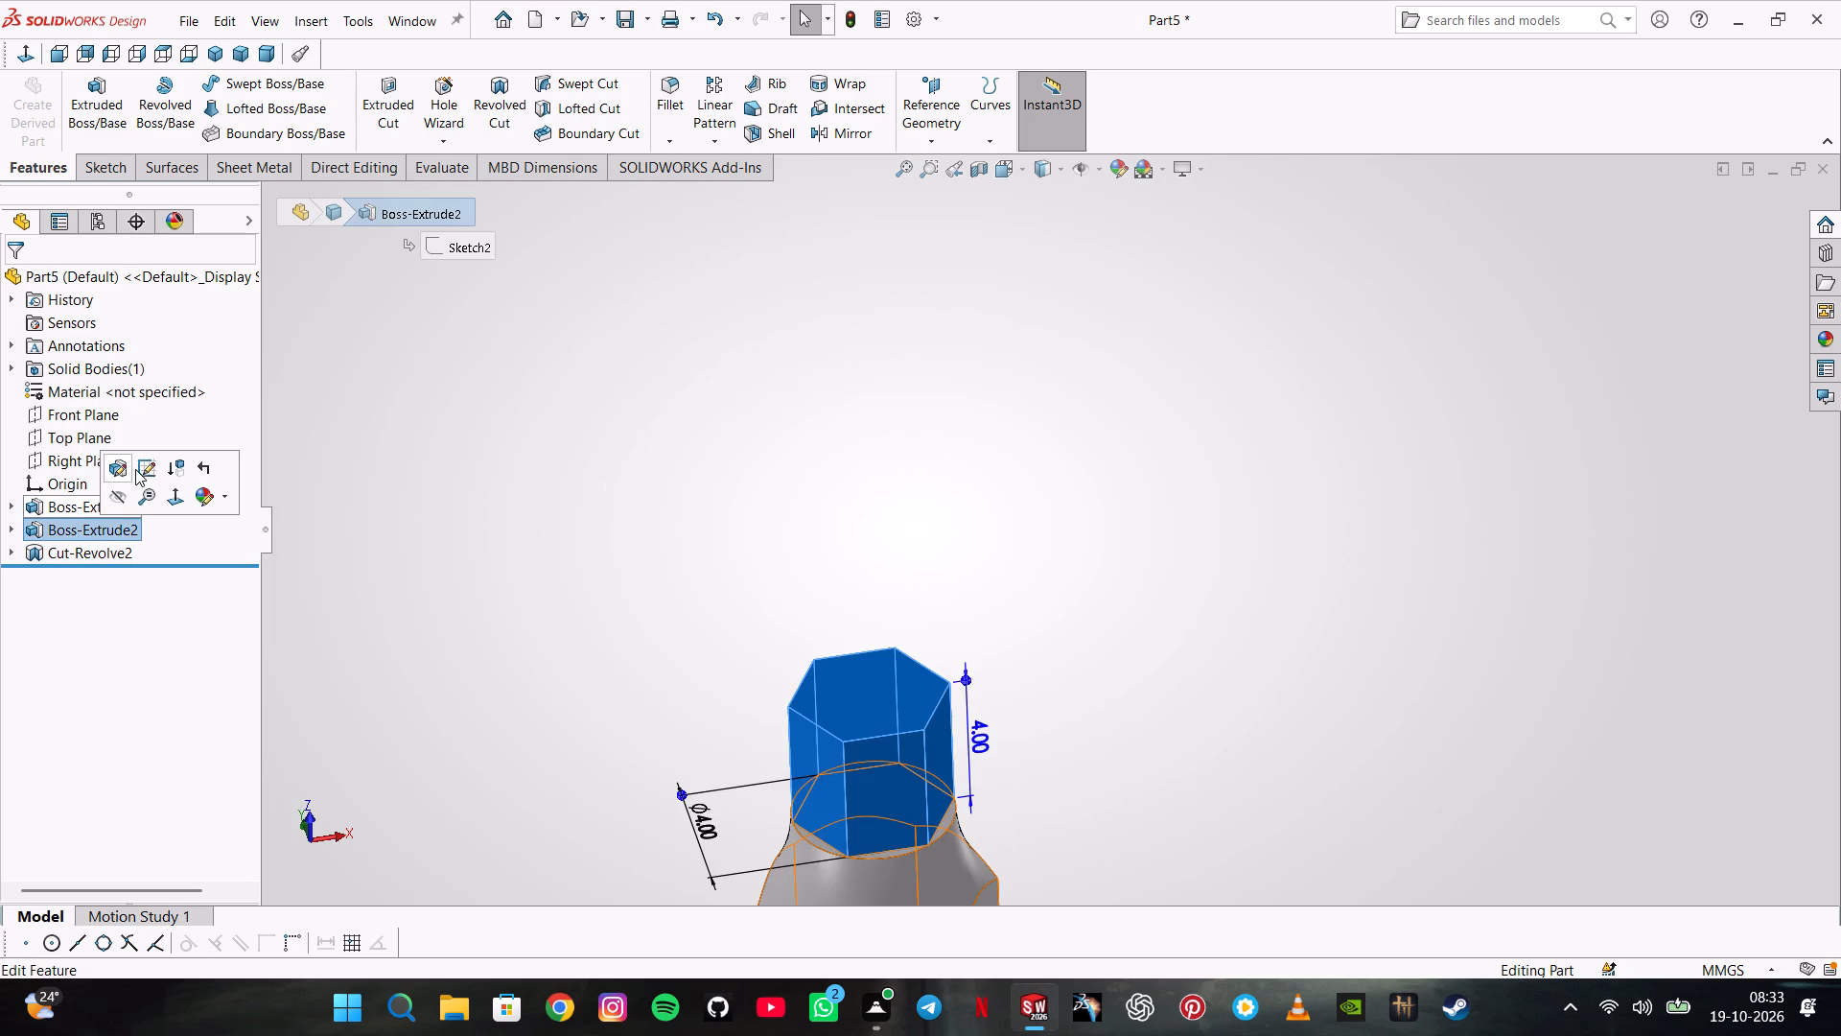
{"action": "left_click", "coordinate": [135, 469]}
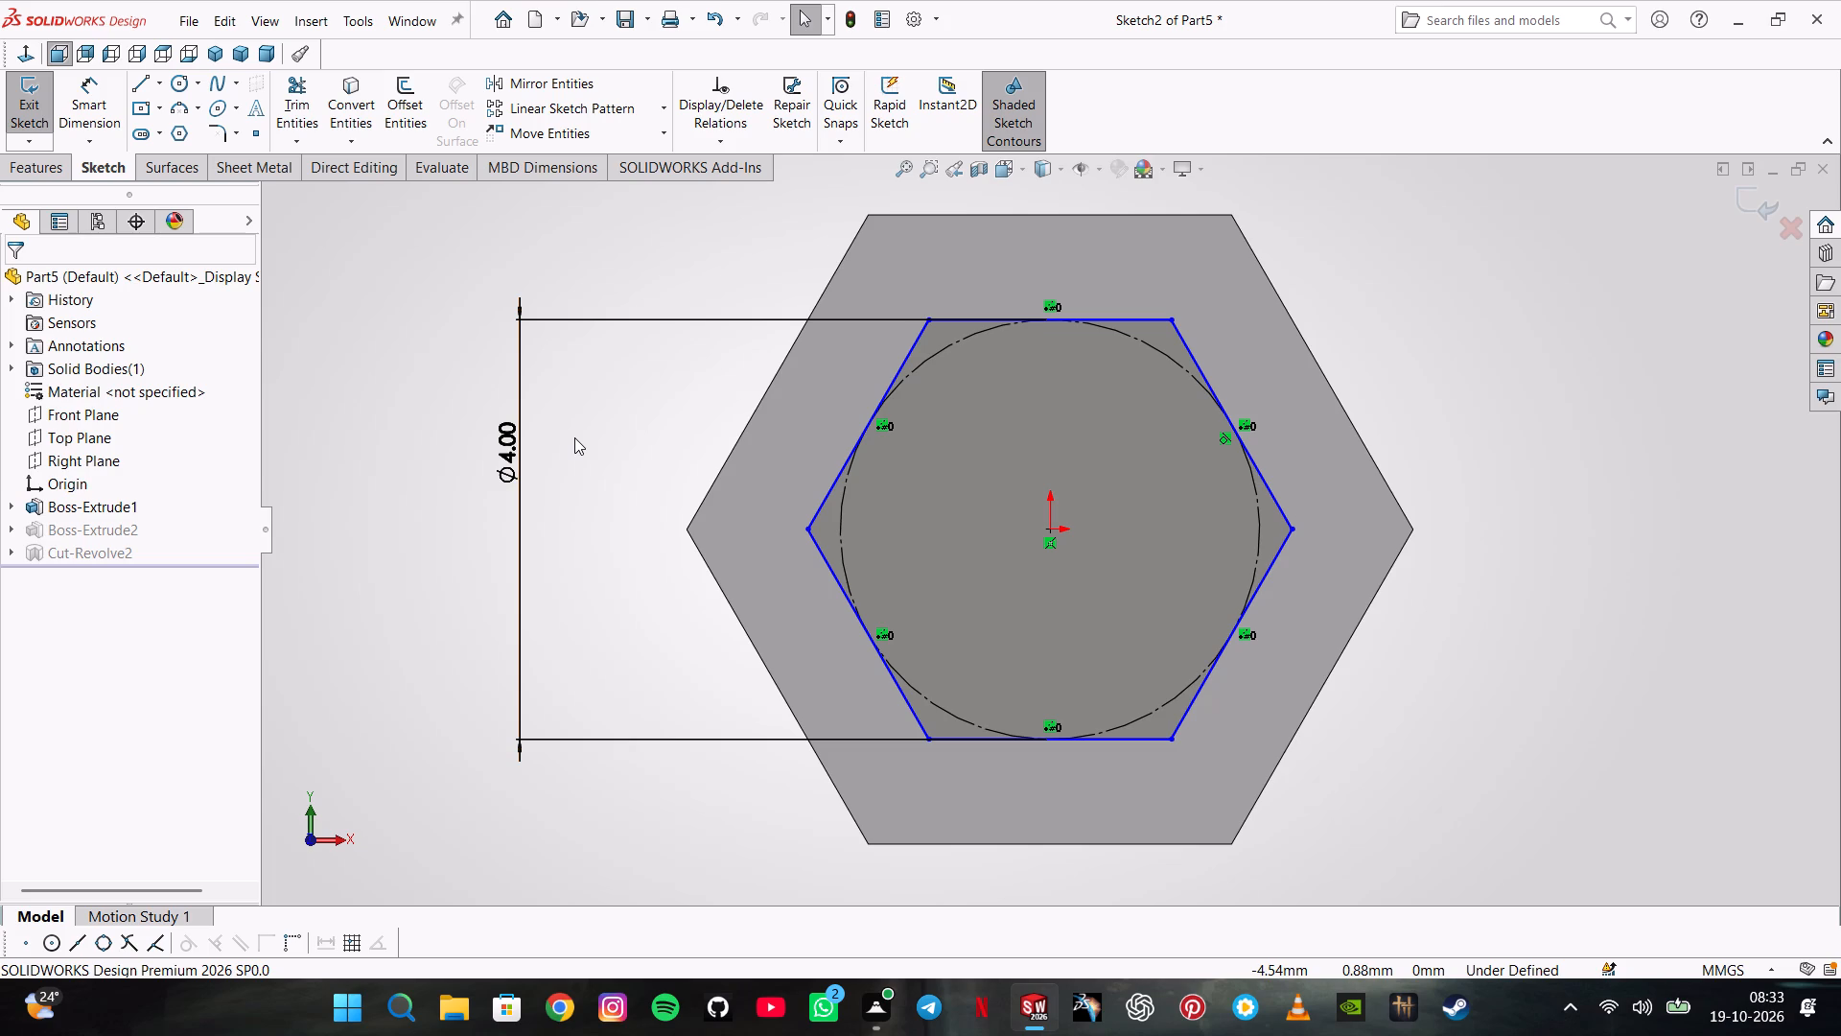
{"action": "left_click", "coordinate": [31, 107]}
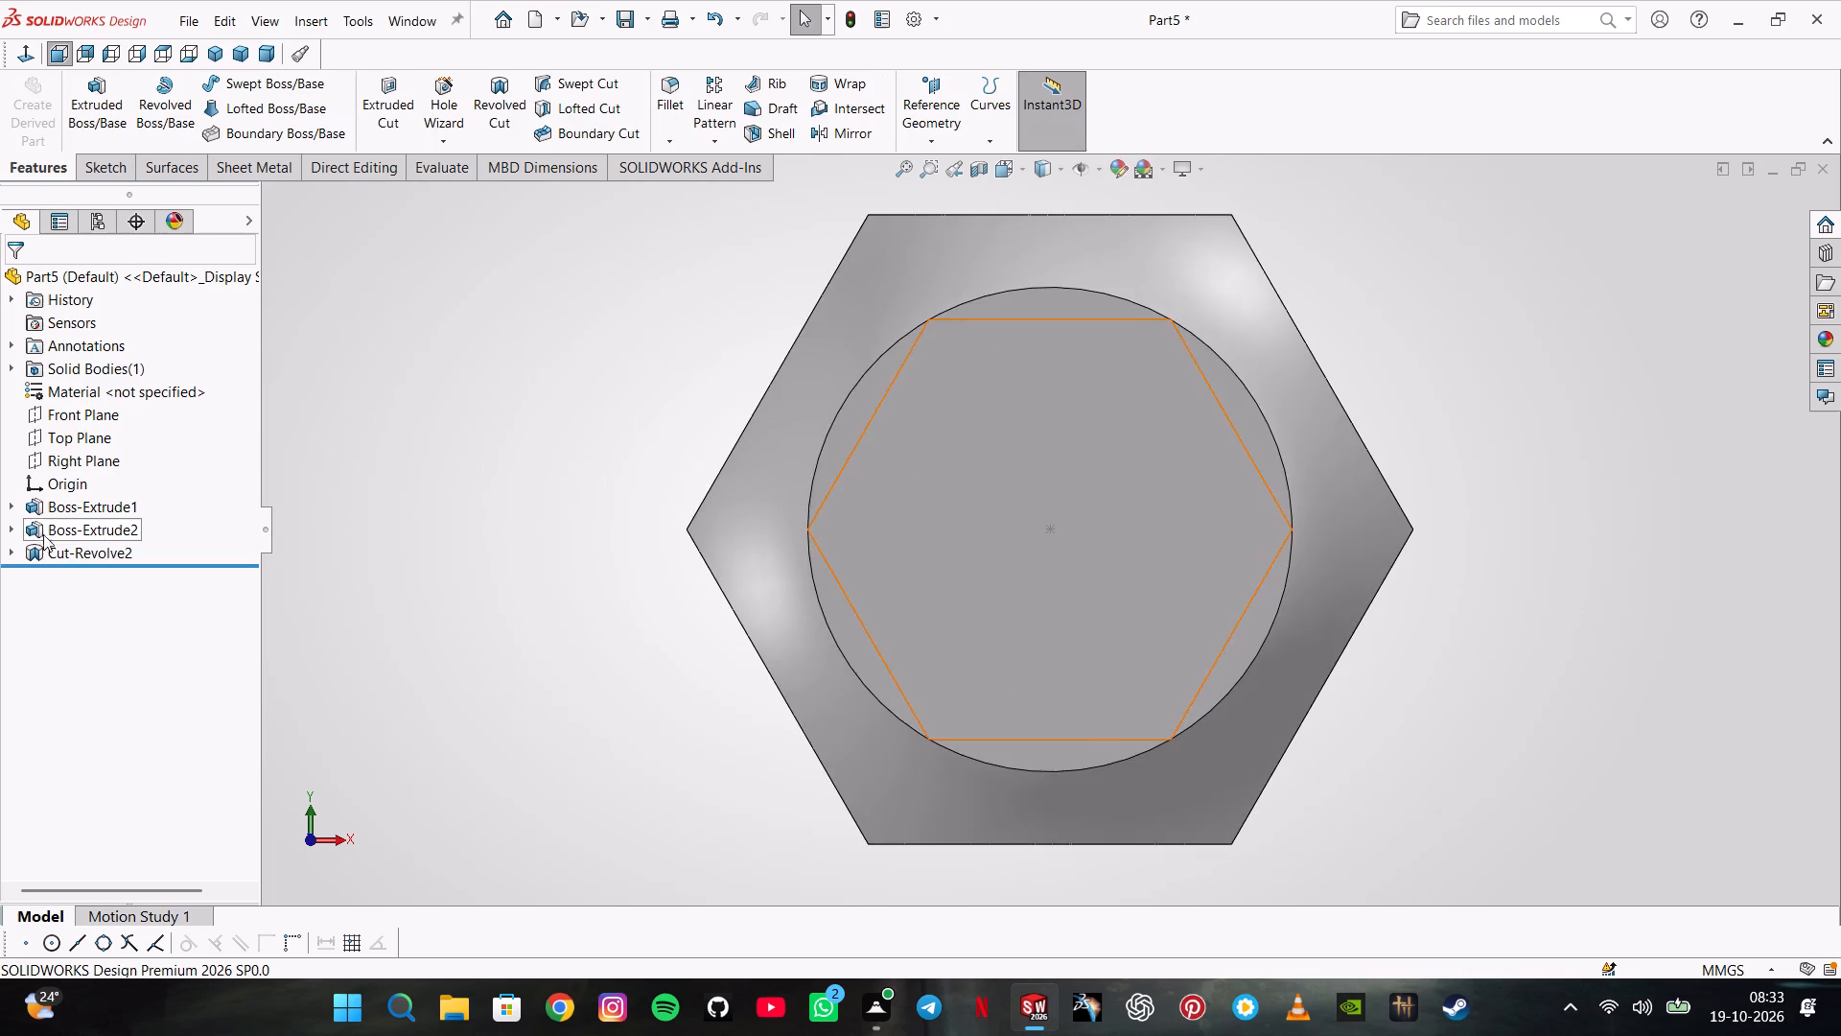
In the revolved cut's sketch, move the arc's shoulder endpoint inward along the shoulder edge to about 2.24 mm from the axis.
{"action": "left_click", "coordinate": [74, 561]}
{"action": "left_click", "coordinate": [93, 546]}
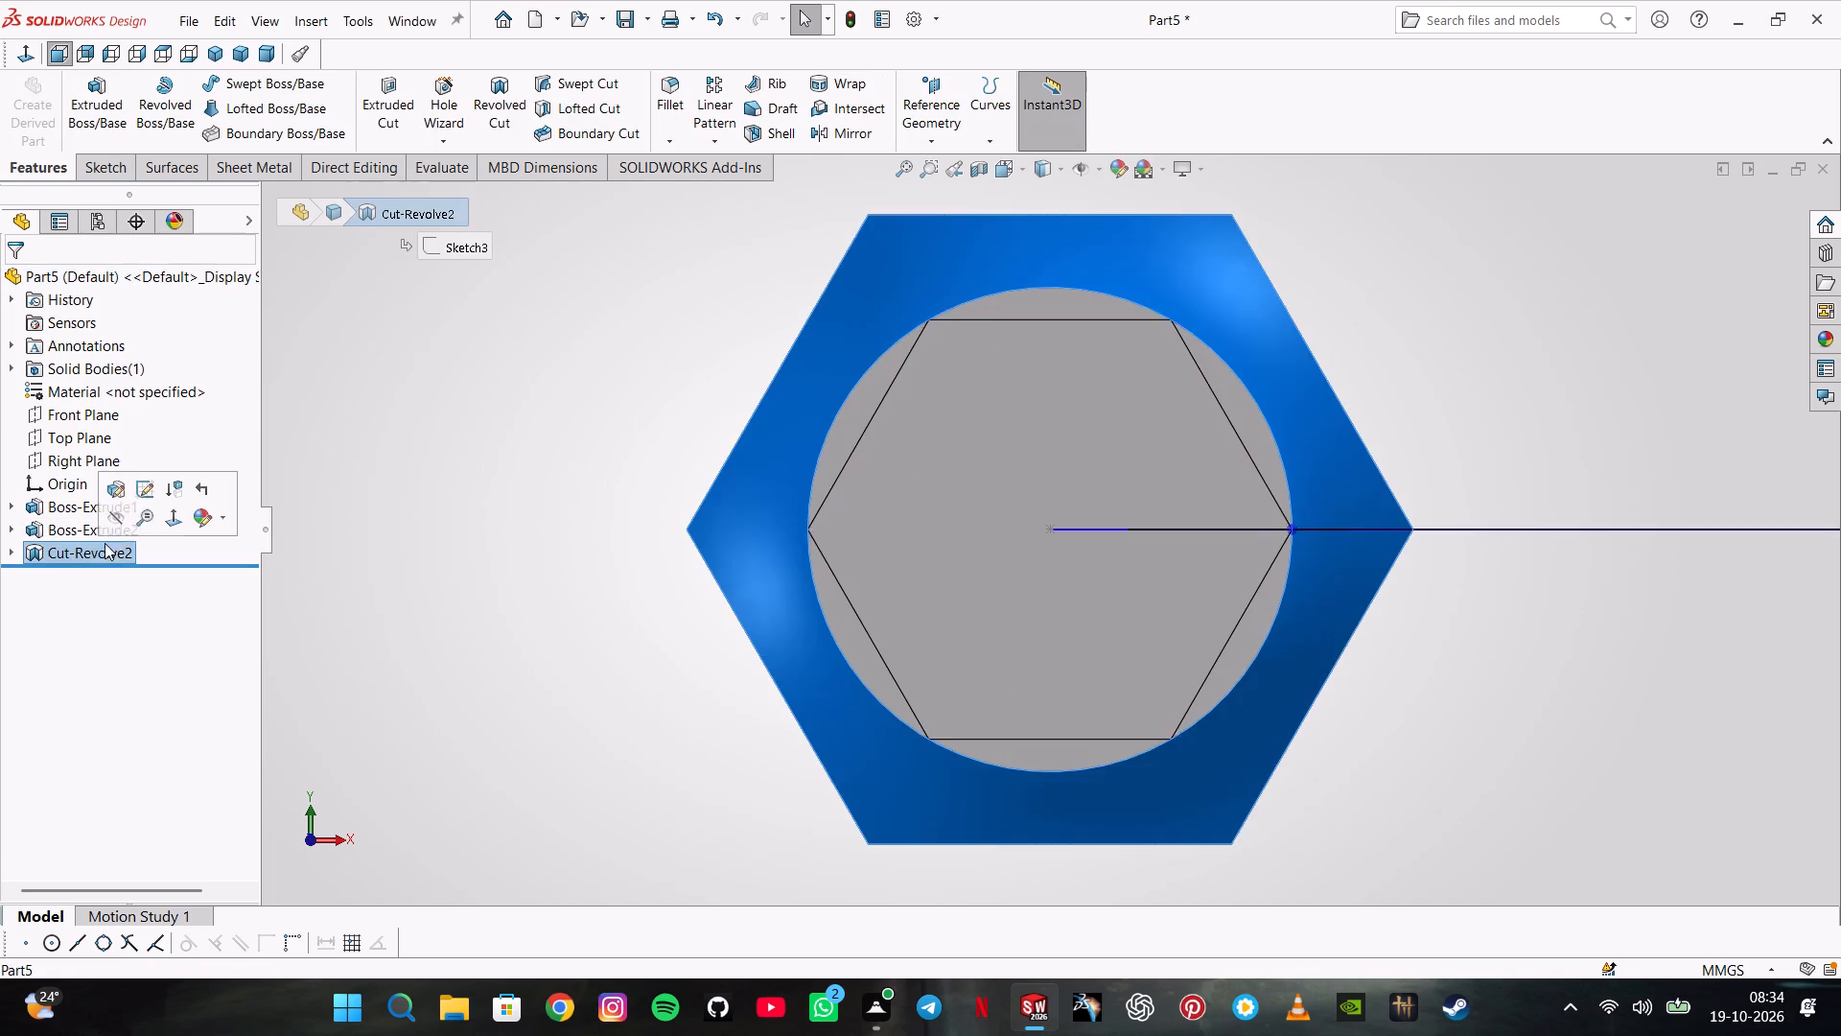
{"action": "left_click", "coordinate": [136, 491]}
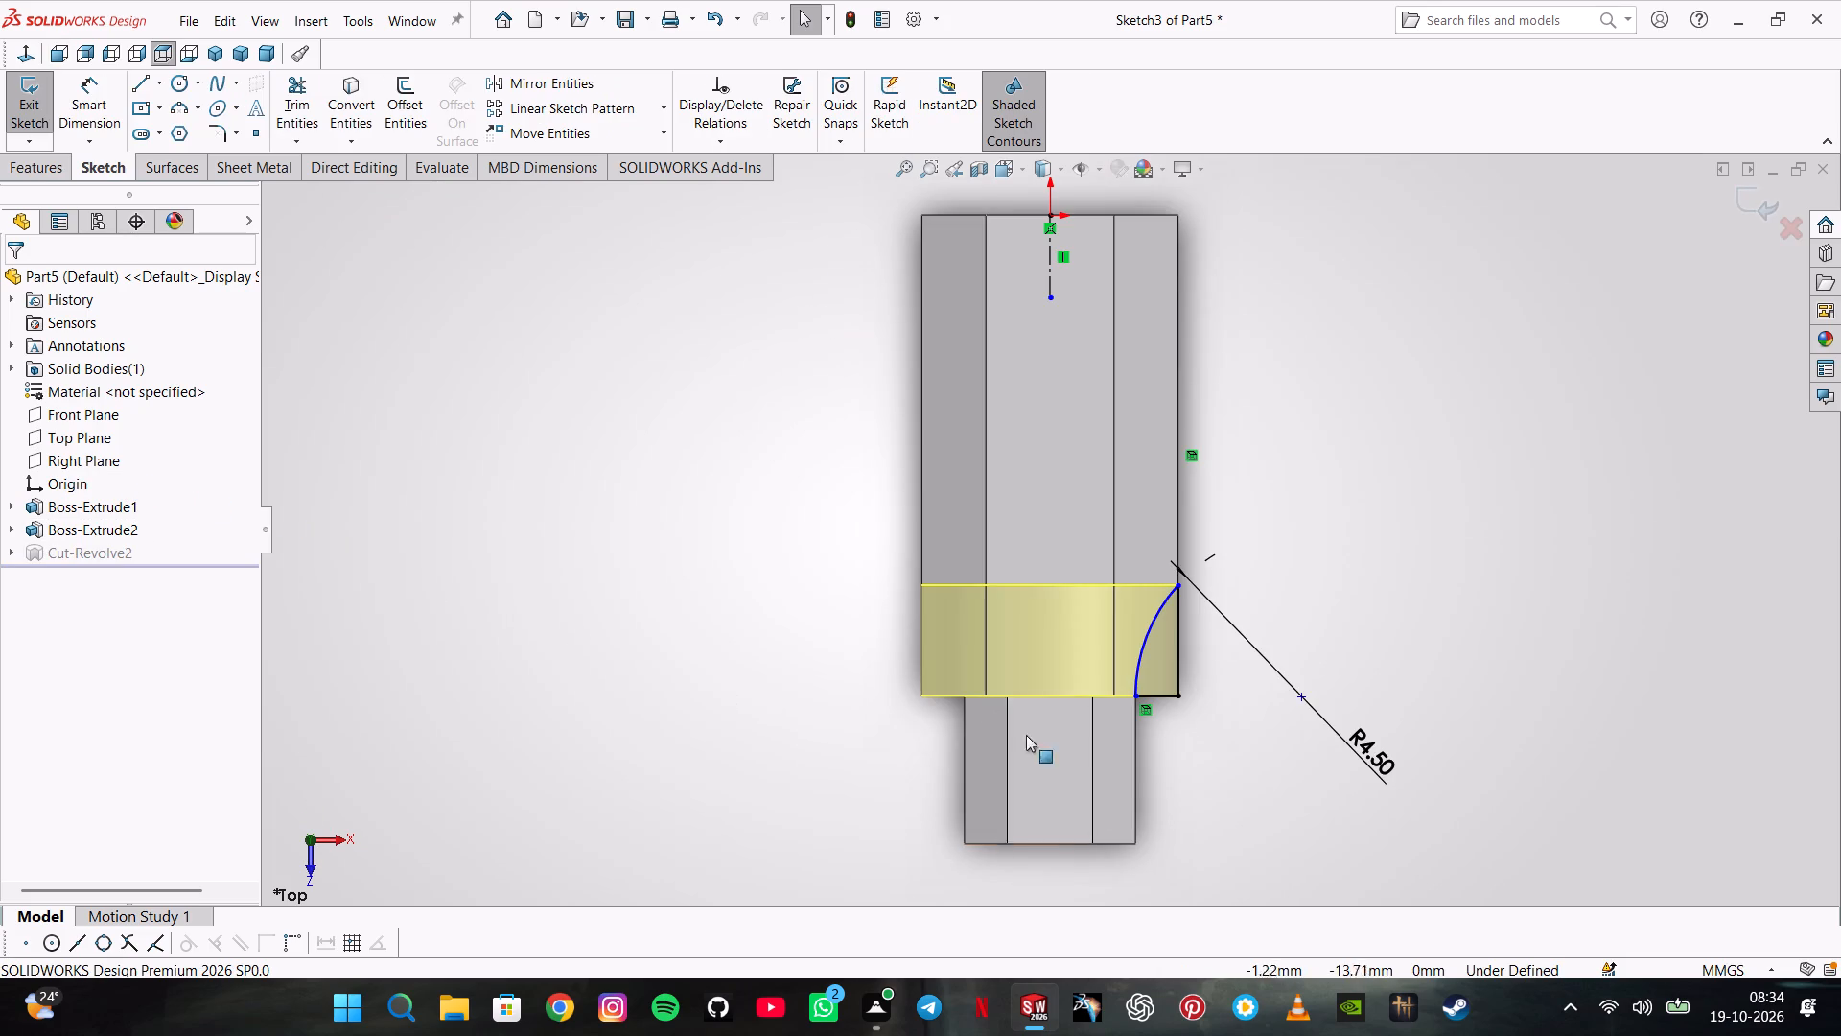
{"action": "middle_click_drag", "start_coordinate": [1190, 850], "coordinate": [1084, 491]}
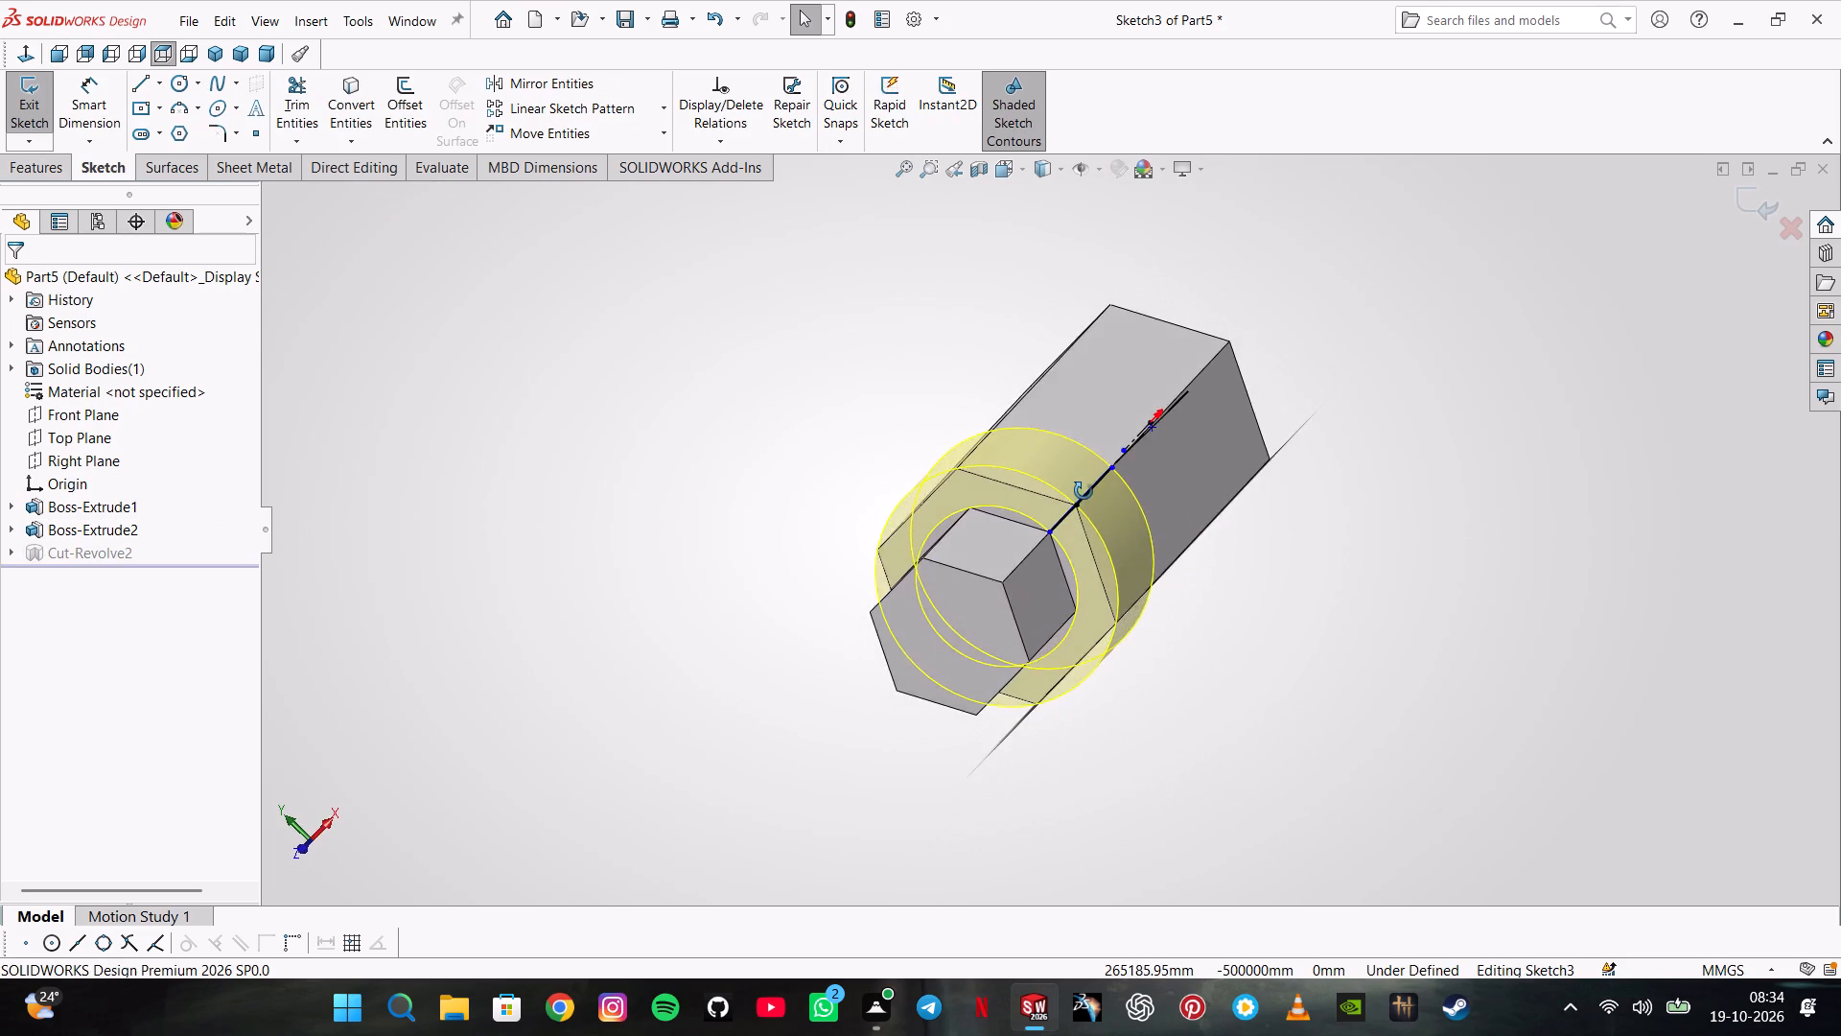
{"action": "middle_click_drag", "start_coordinate": [1084, 491], "coordinate": [999, 222]}
{"action": "scroll", "coordinate": [933, 471], "scroll_direction": "down", "scroll_amount": 4}
{"action": "middle_click_drag", "start_coordinate": [1012, 442], "coordinate": [1002, 385]}
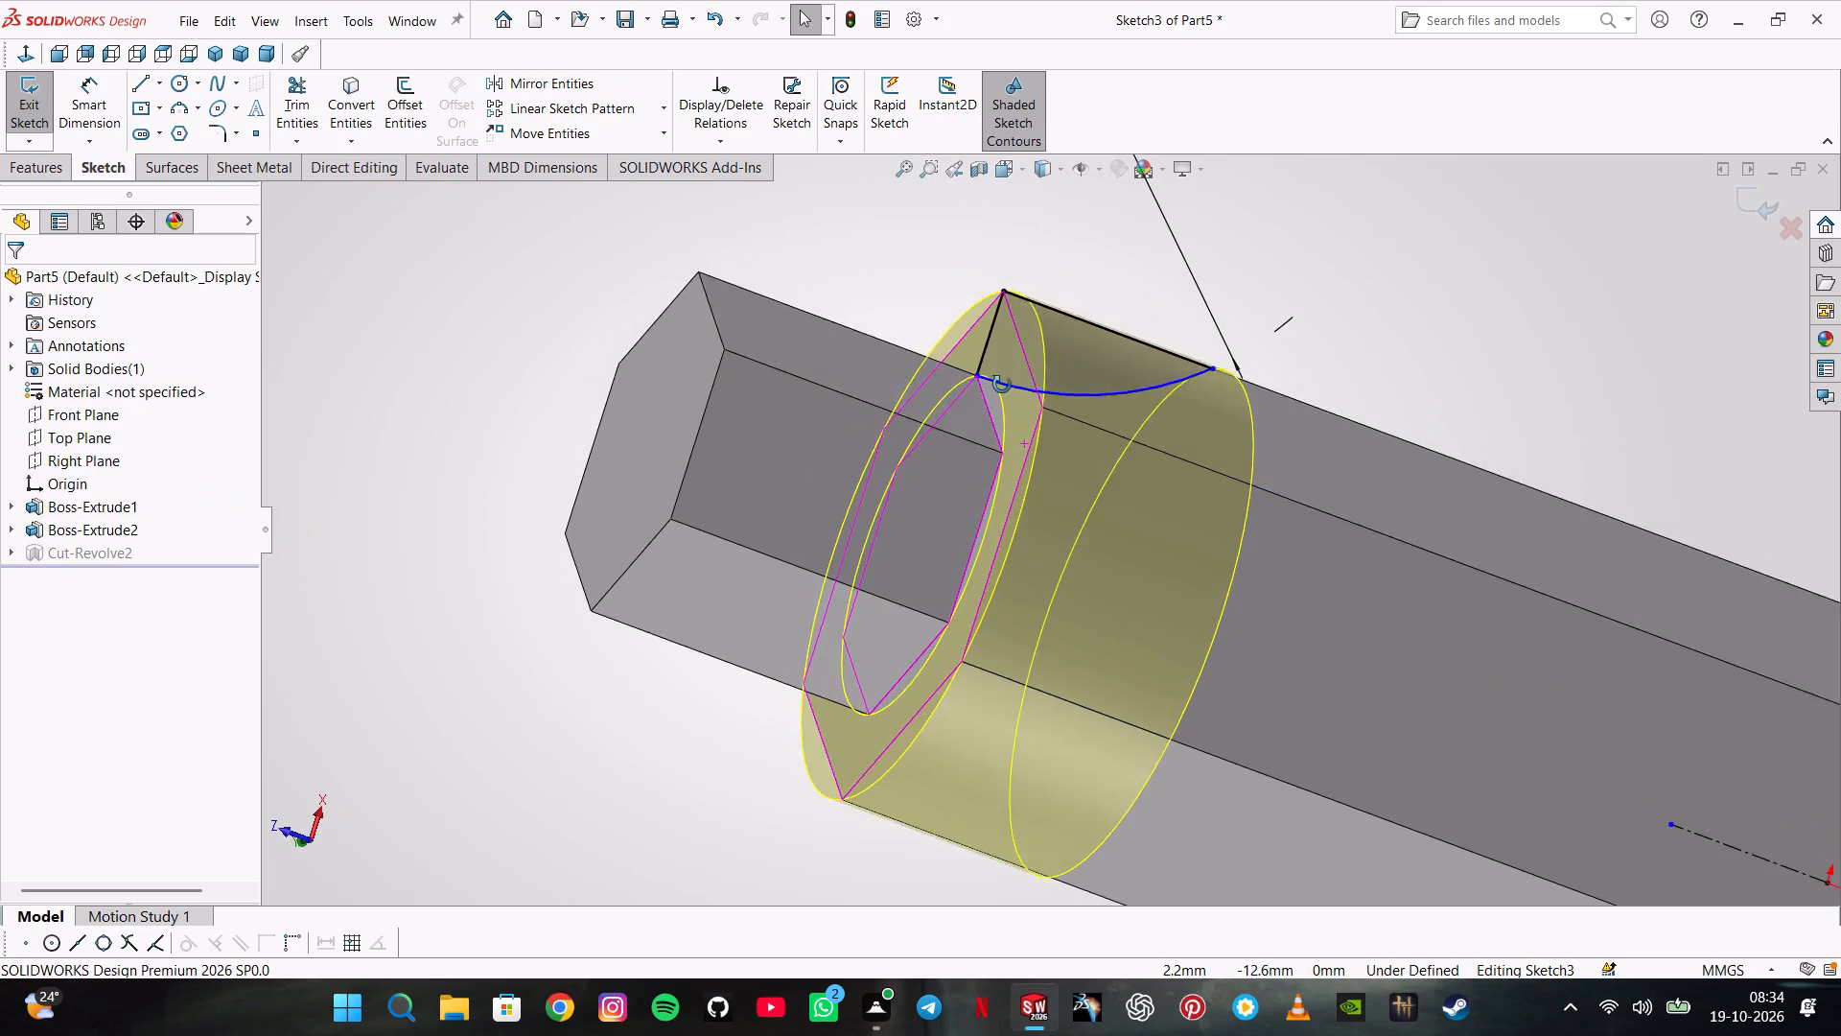
{"action": "middle_click_drag", "start_coordinate": [1002, 385], "coordinate": [1015, 304]}
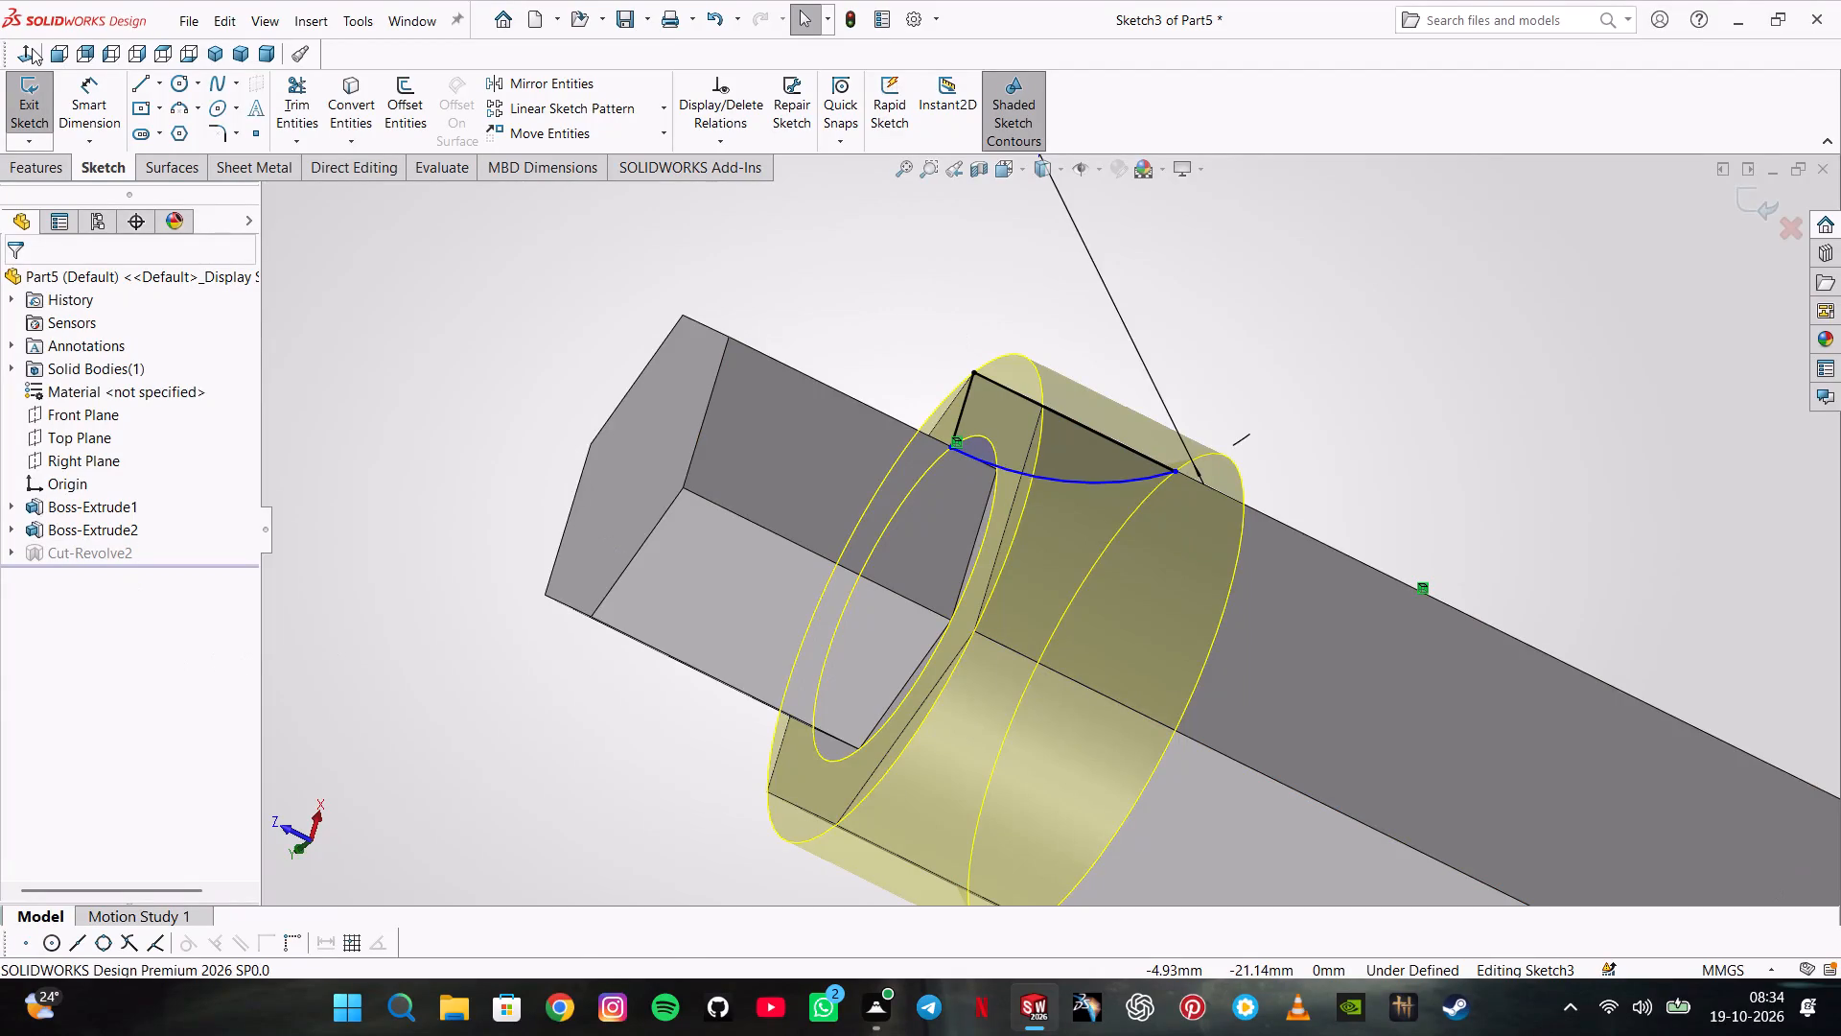
{"action": "left_click", "coordinate": [32, 48]}
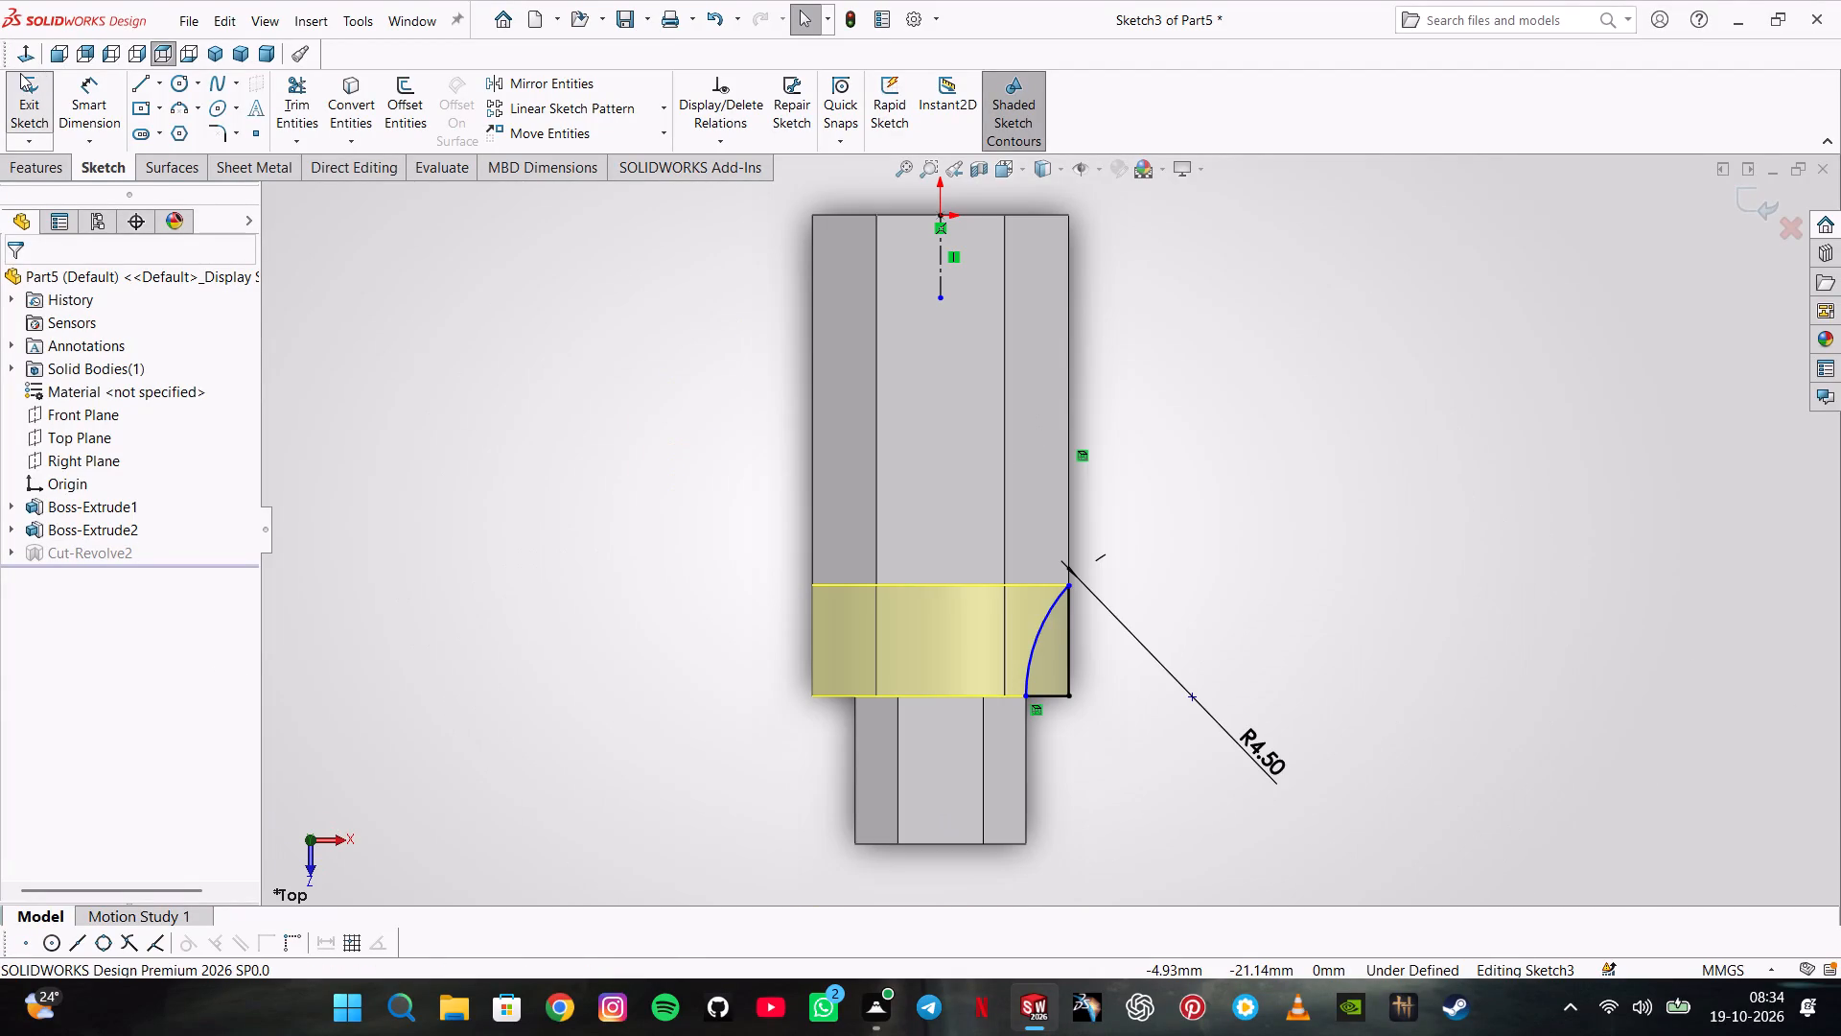
{"action": "left_click", "coordinate": [18, 55]}
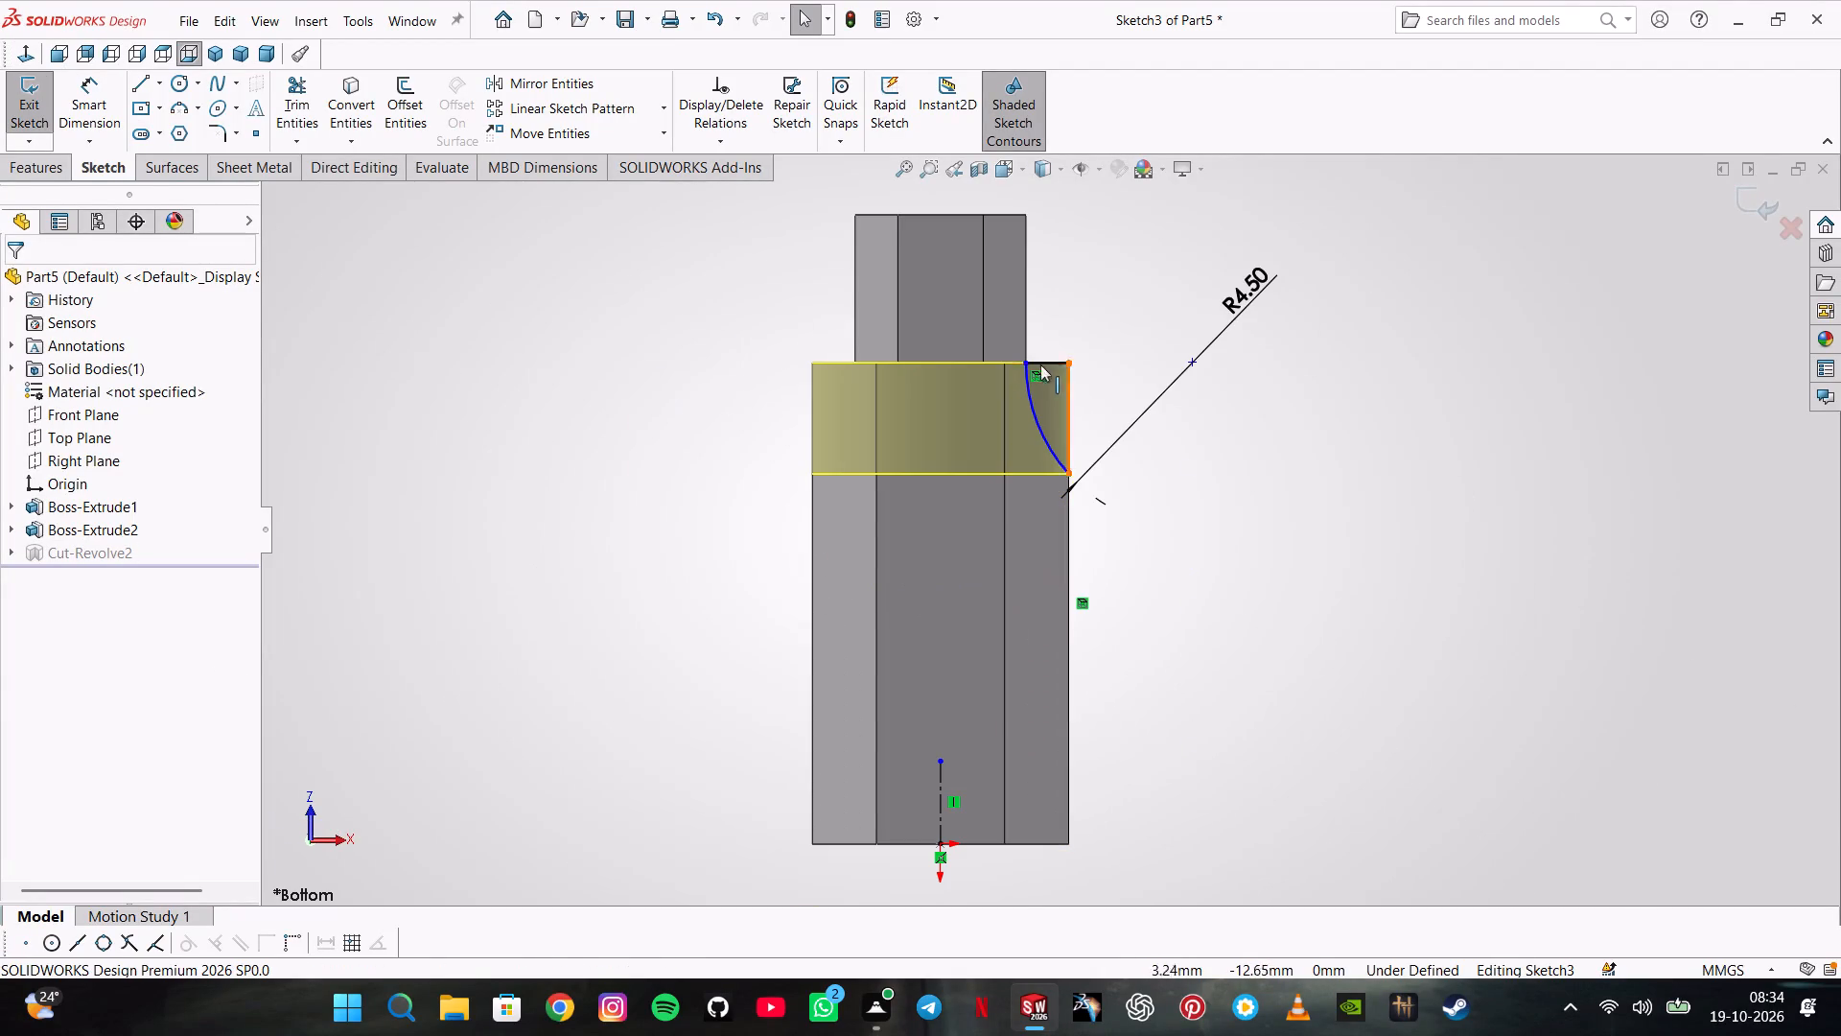
{"action": "key", "text": "Escape"}
{"action": "scroll", "coordinate": [1032, 380], "scroll_direction": "down", "scroll_amount": 5}
{"action": "key", "text": "Escape"}
{"action": "key", "text": "Escape"}
{"action": "scroll", "coordinate": [1034, 383], "scroll_direction": "down", "scroll_amount": 5}
{"action": "key", "text": "Escape"}
{"action": "key", "text": "Escape"}
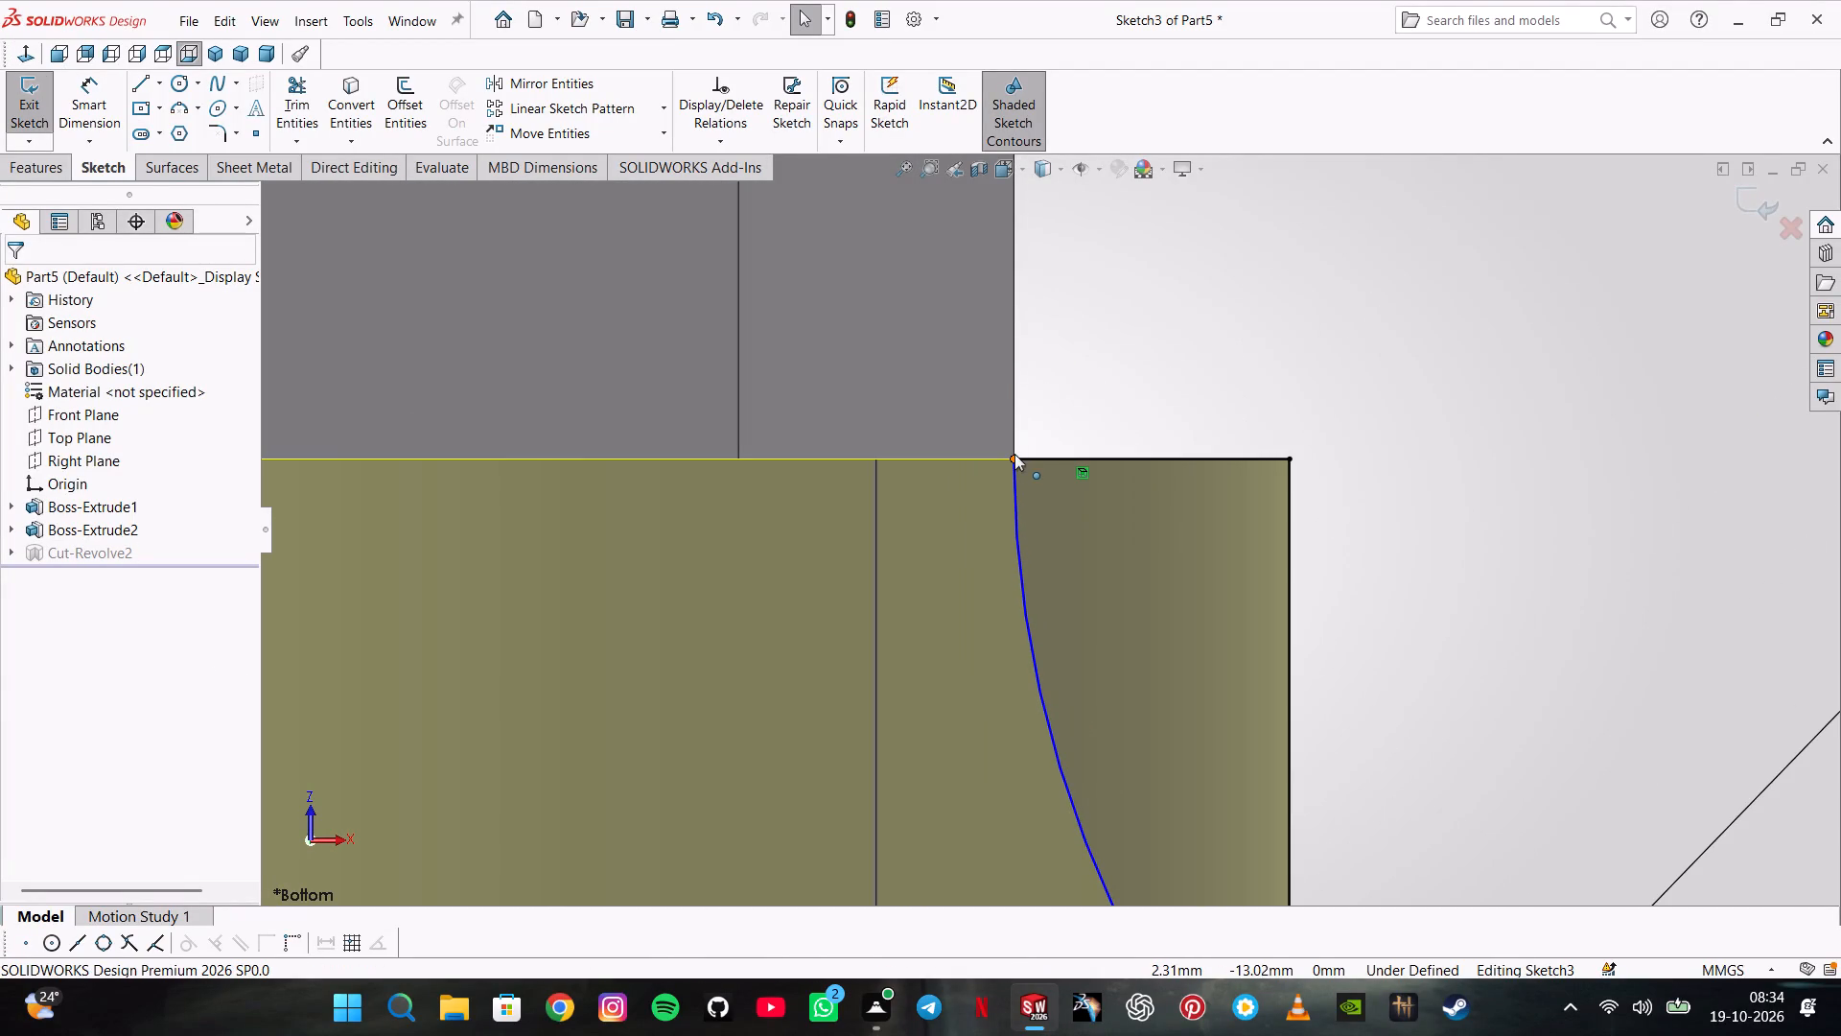
{"action": "left_click_drag", "start_coordinate": [1014, 454], "coordinate": [996, 460]}
{"action": "key", "text": "Escape"}
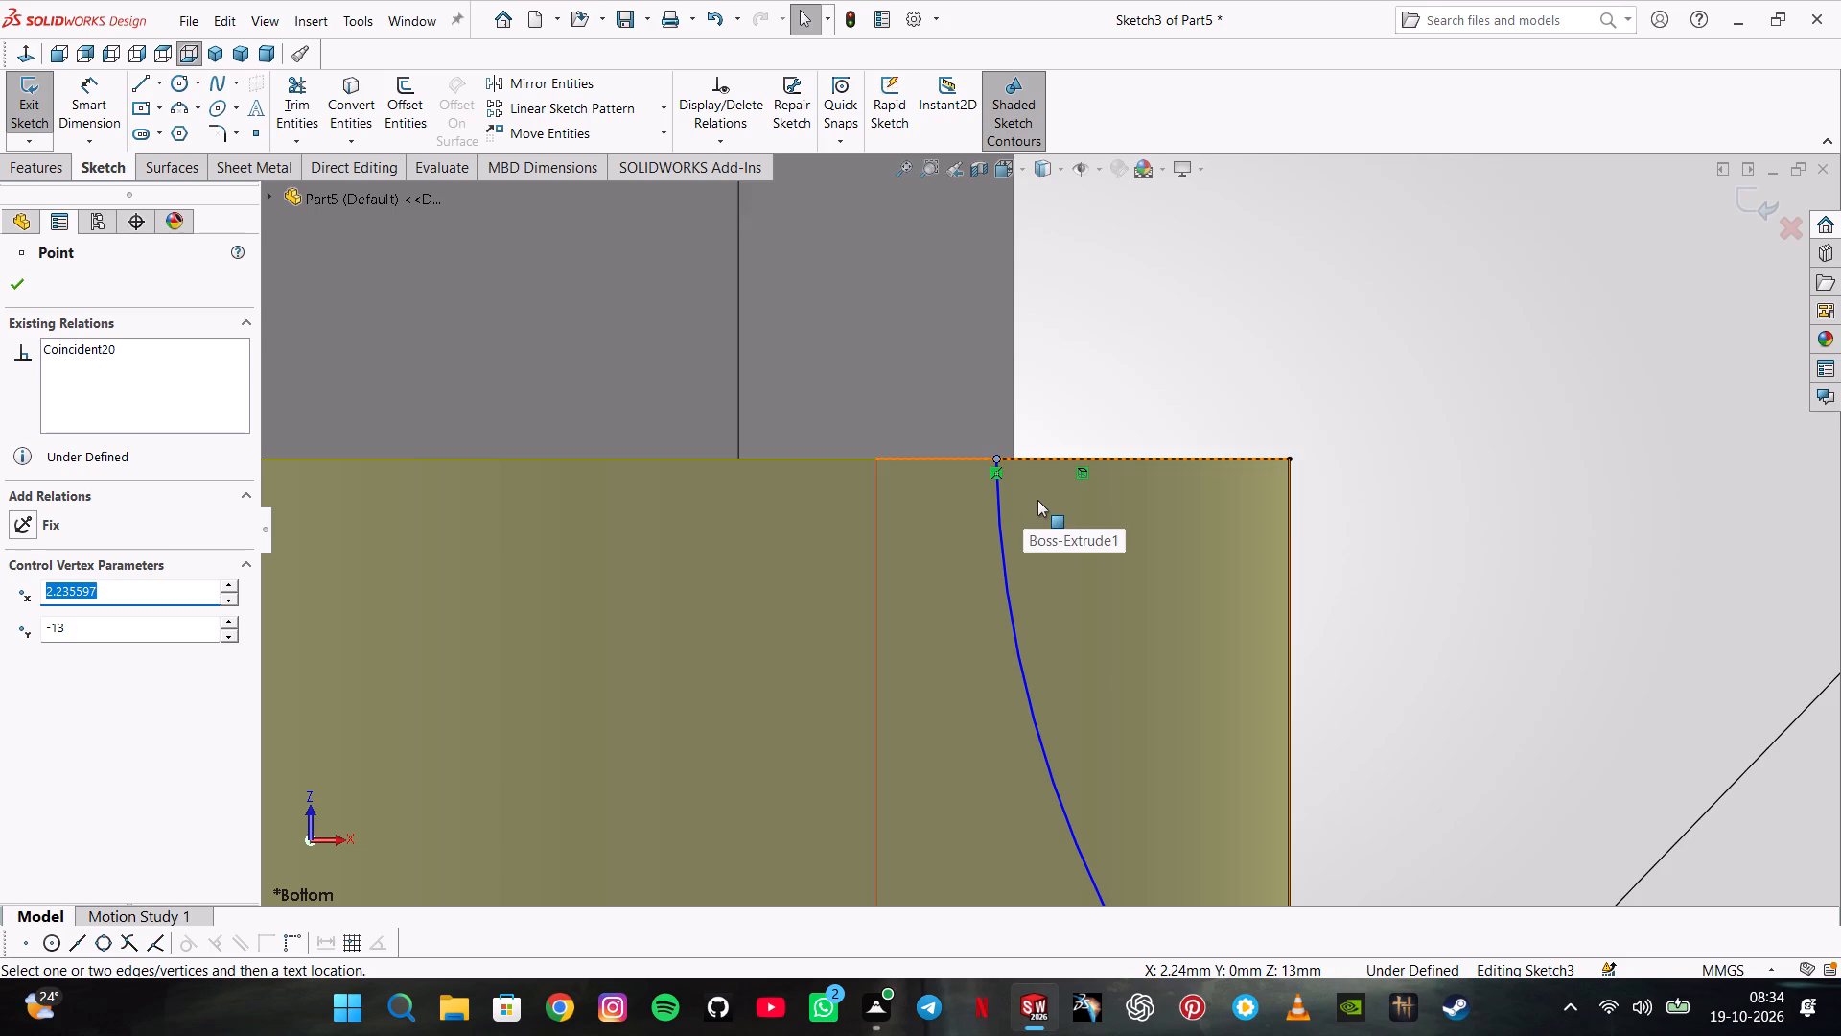
{"action": "scroll", "coordinate": [1051, 500], "scroll_direction": "up", "scroll_amount": 4}
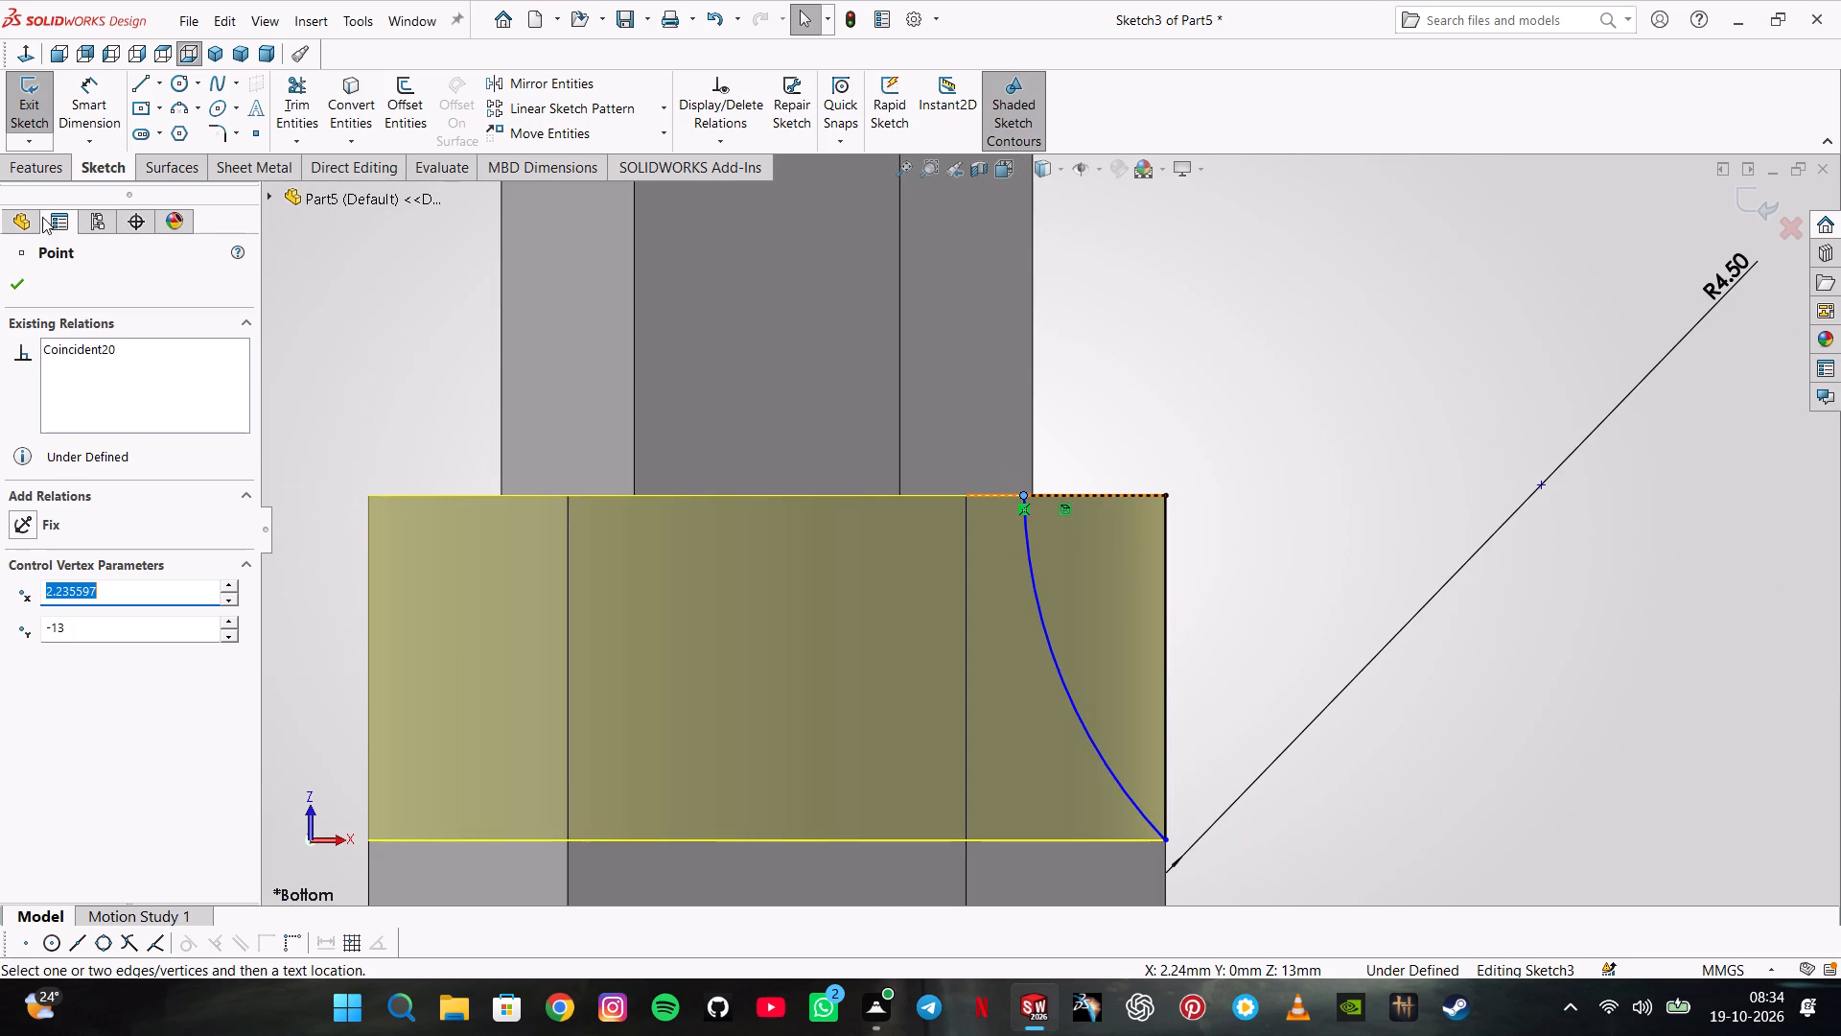
{"action": "left_click", "coordinate": [35, 87]}
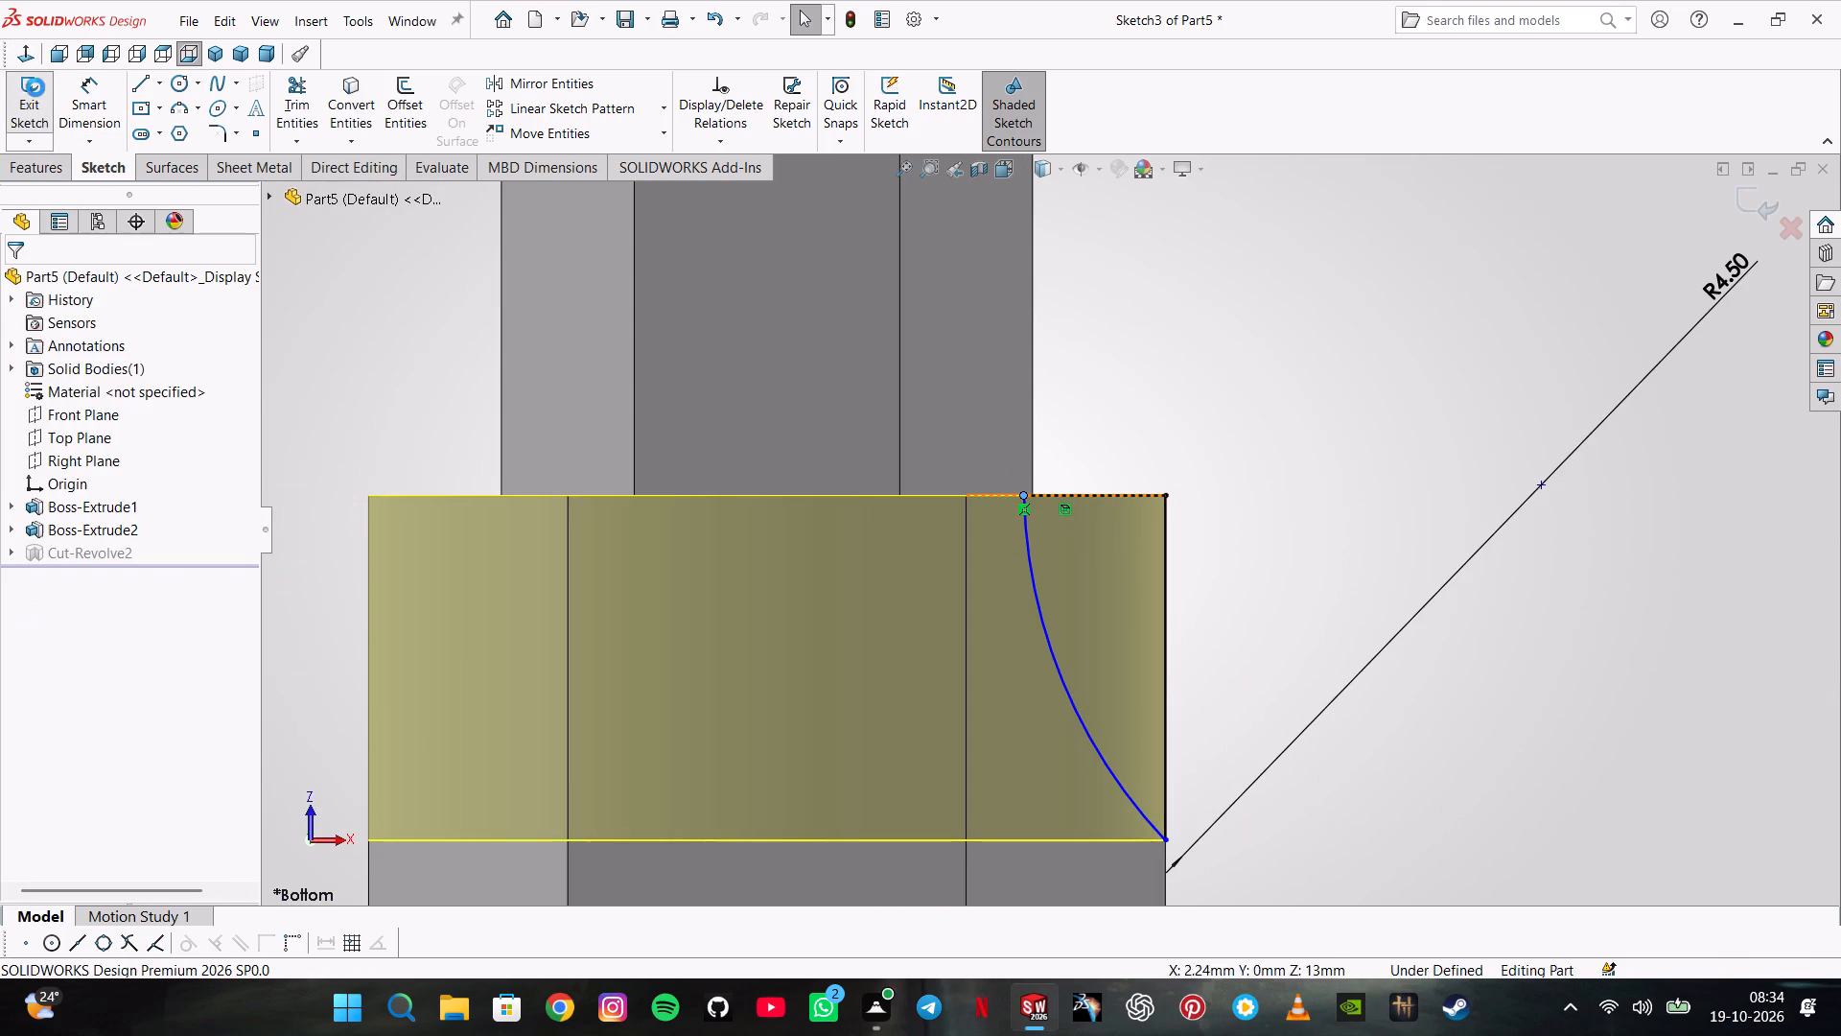
In the revolved cut's sketch, delete the coincident relation holding the arc's shoulder endpoint to the shoulder edge.
{"action": "middle_click_drag", "start_coordinate": [1128, 420], "coordinate": [1060, 536]}
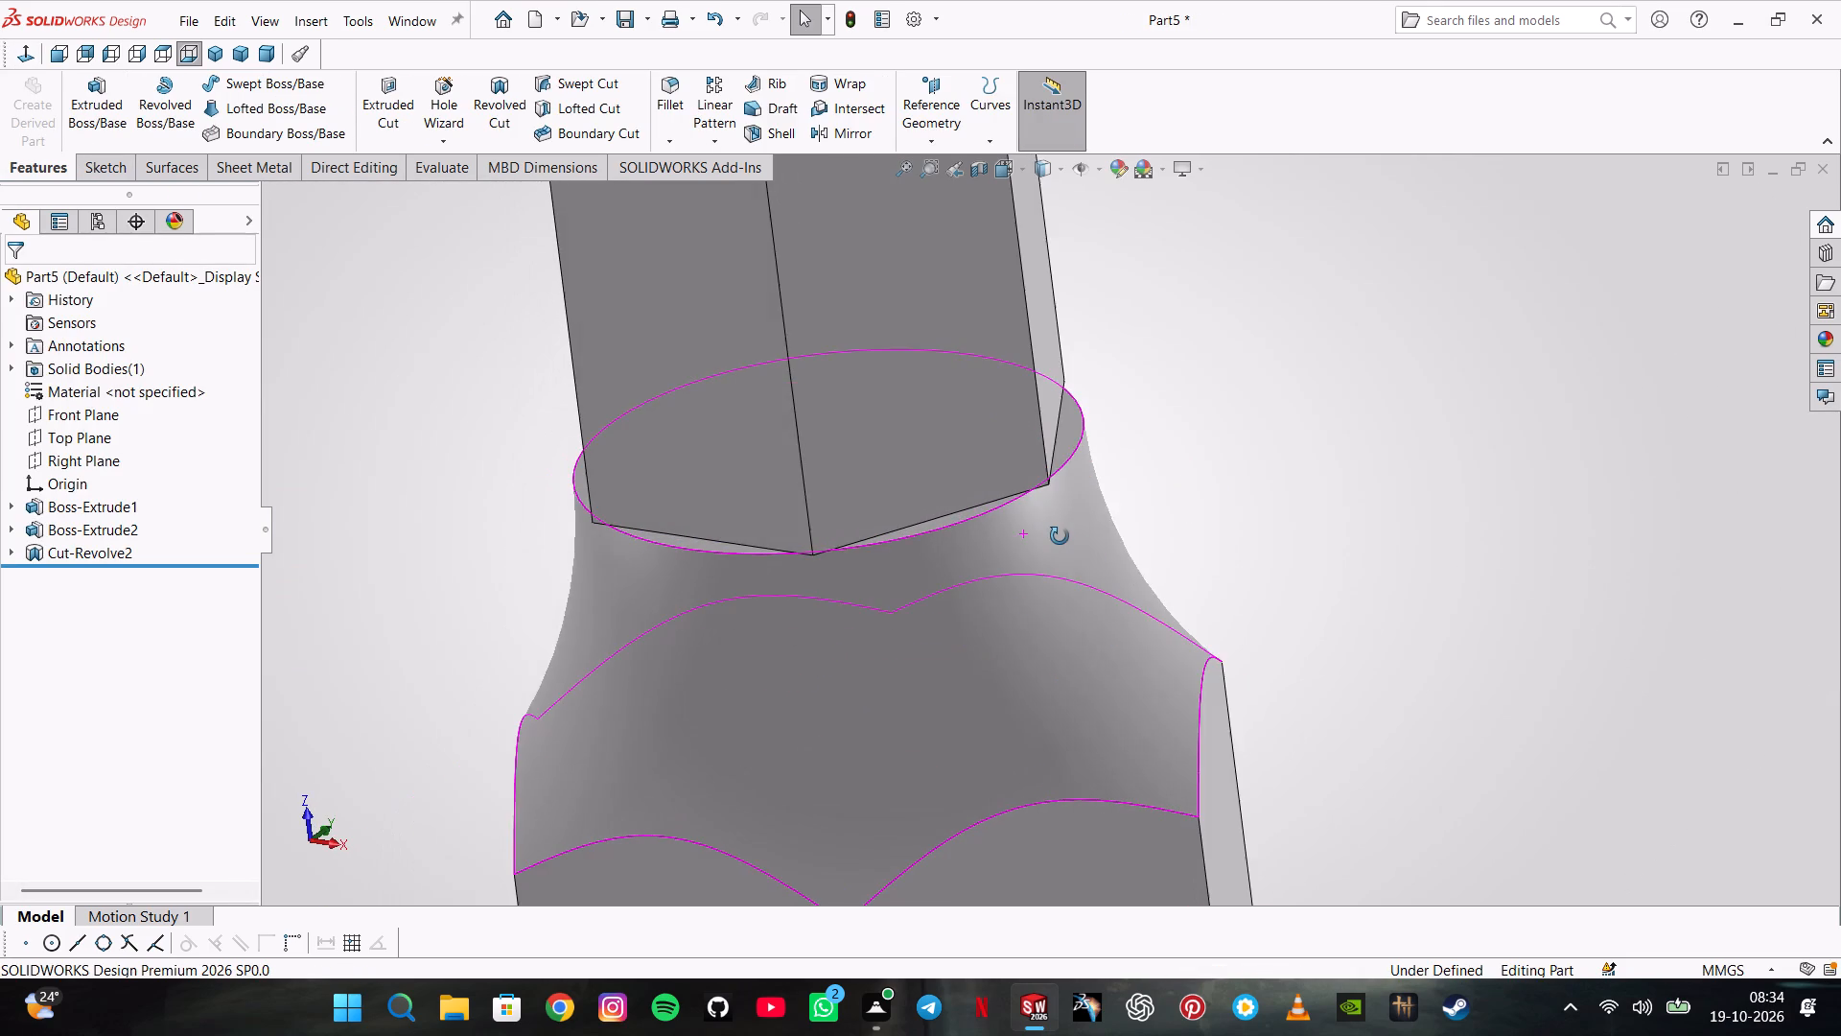
{"action": "middle_click_drag", "start_coordinate": [1060, 536], "coordinate": [1103, 553]}
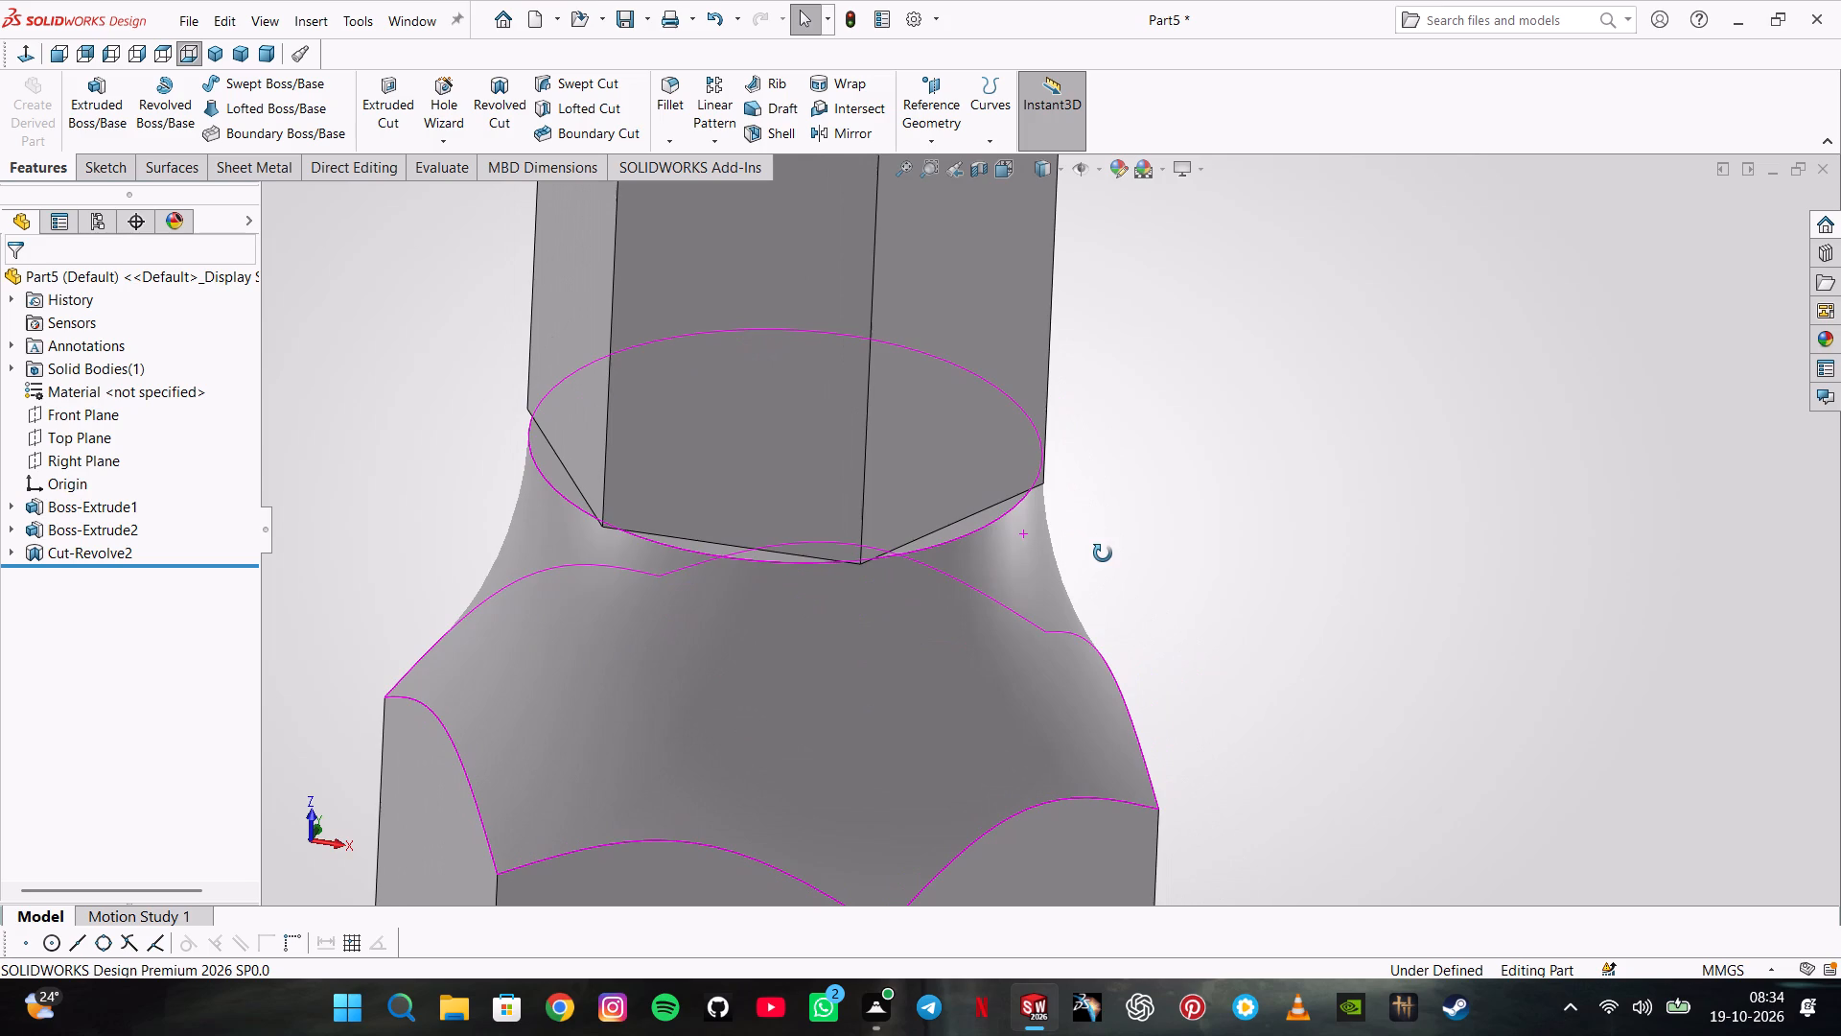
{"action": "middle_click_drag", "start_coordinate": [1103, 553], "coordinate": [1097, 510]}
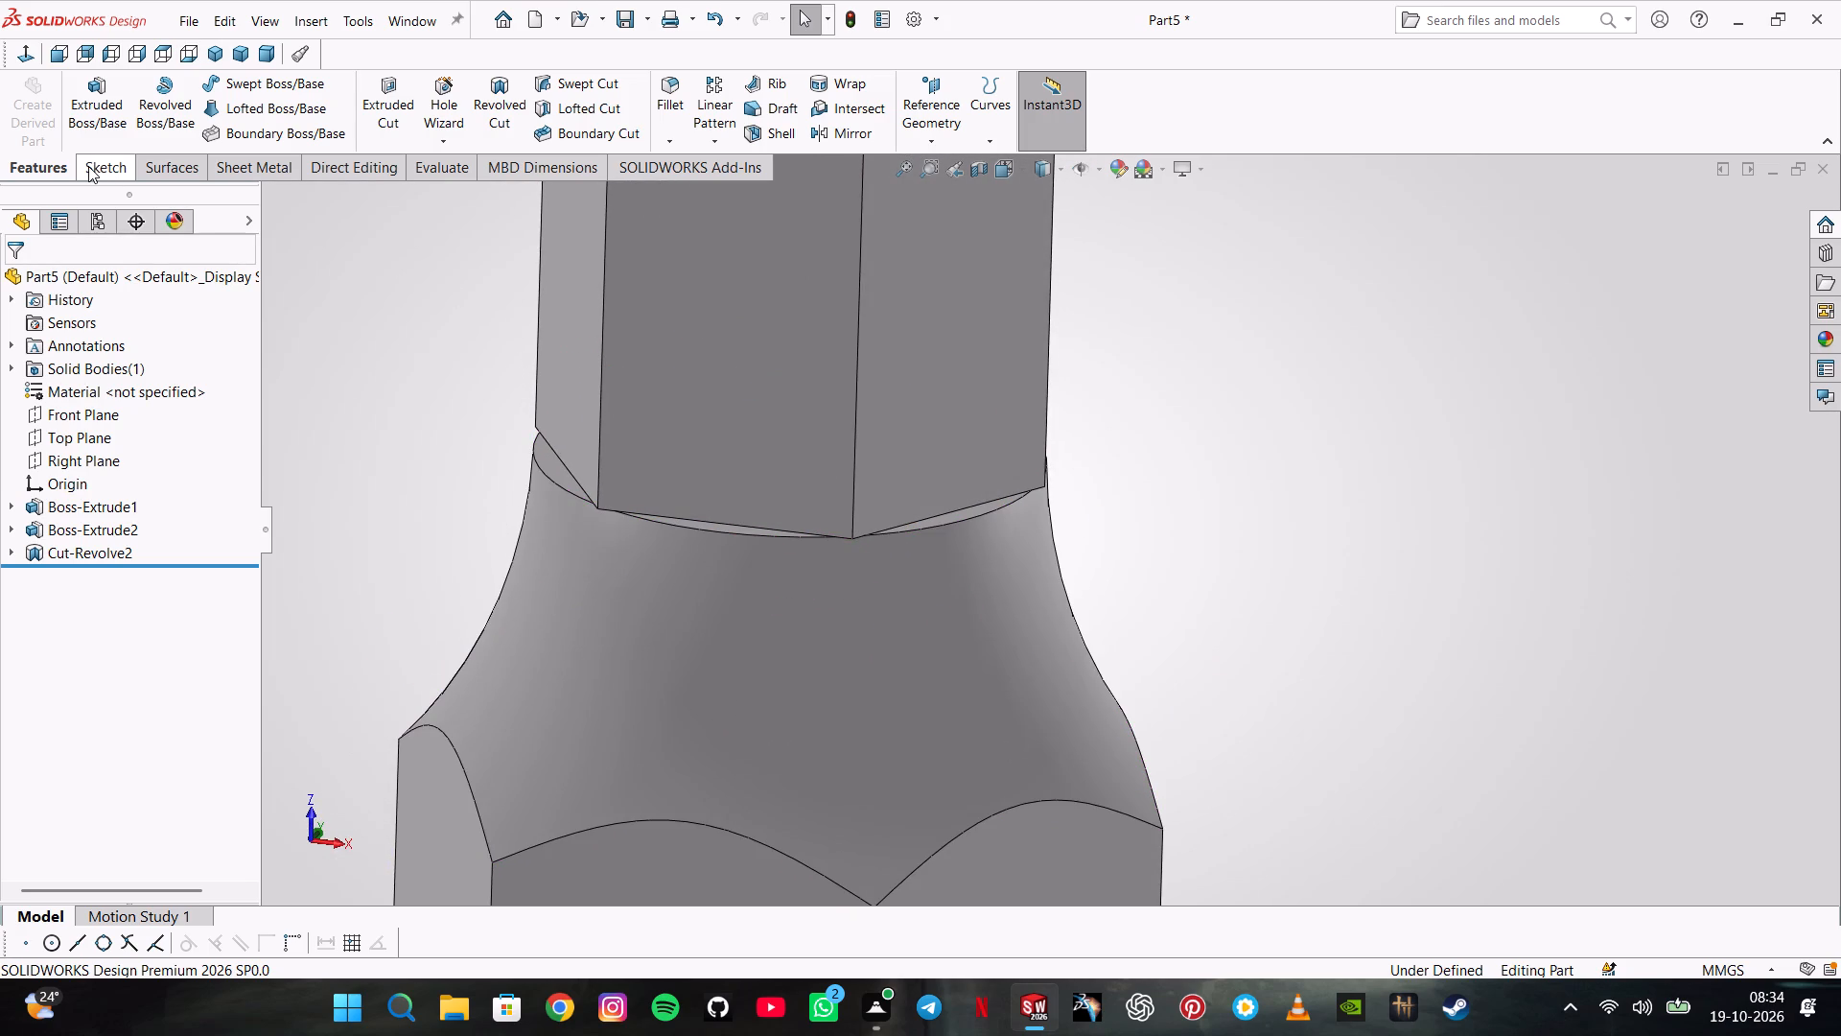
{"action": "left_click", "coordinate": [80, 553]}
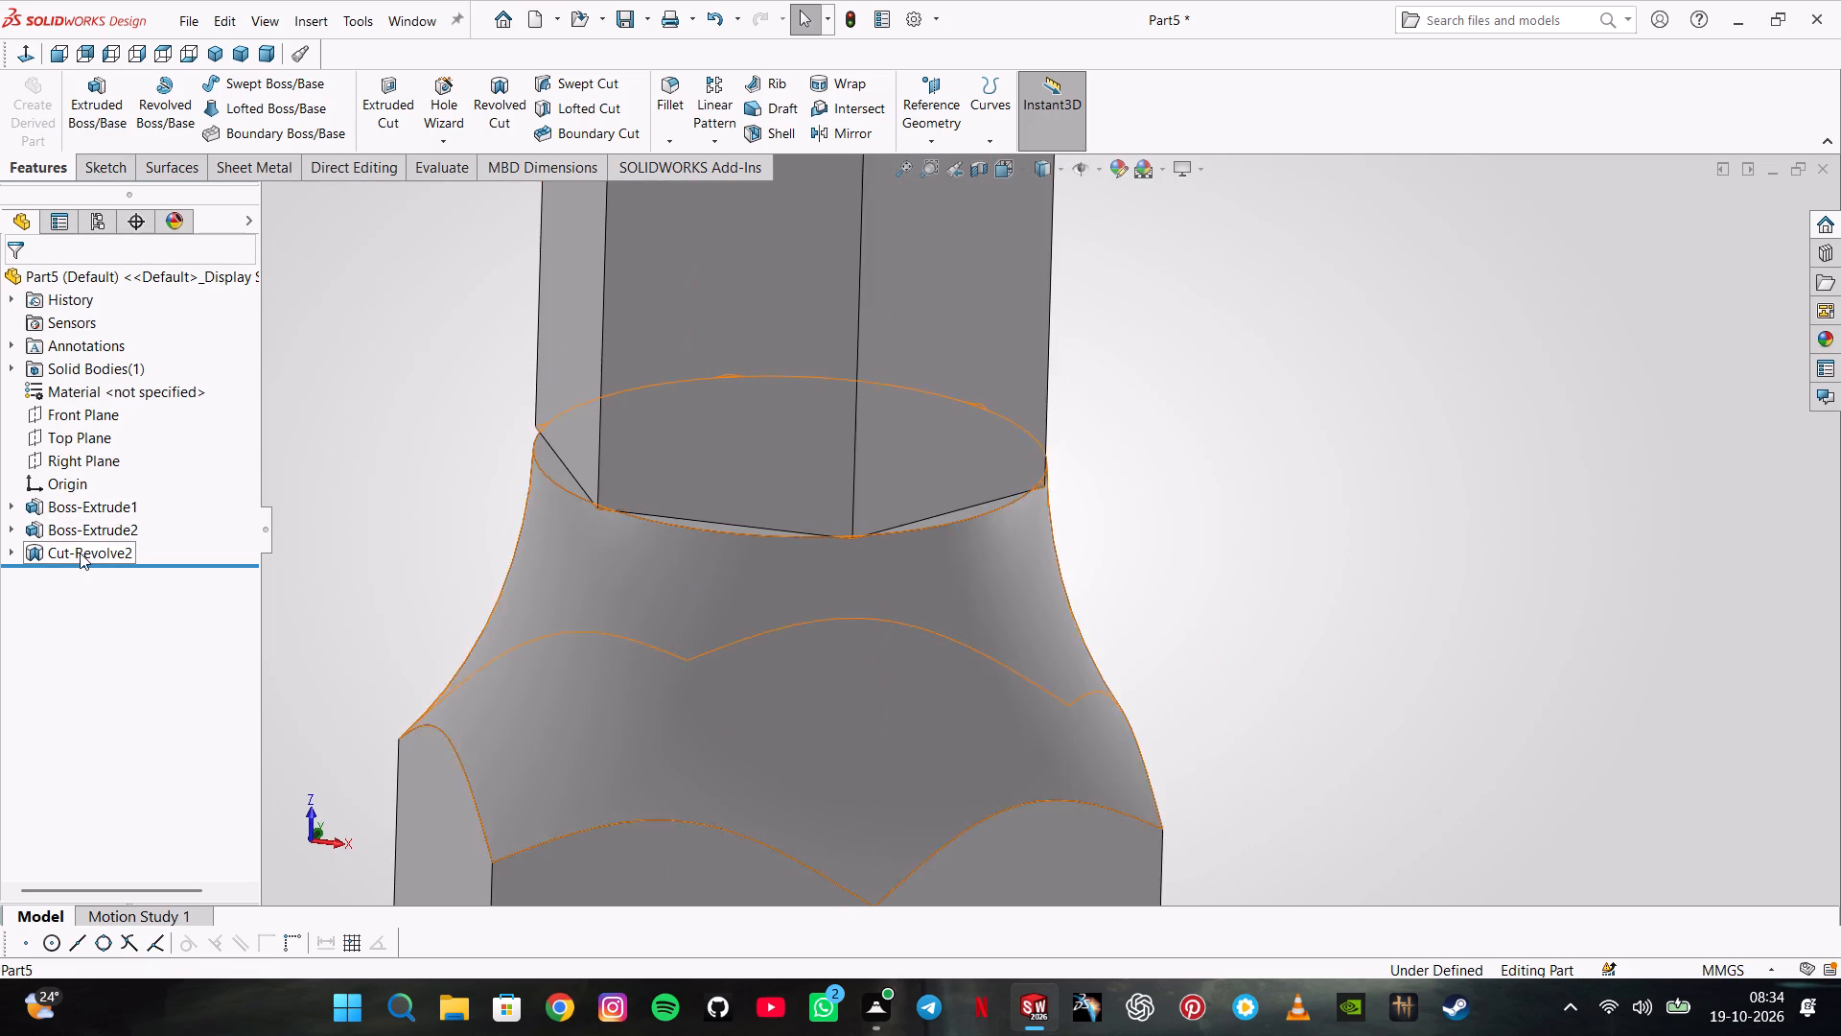
{"action": "left_click", "coordinate": [126, 496]}
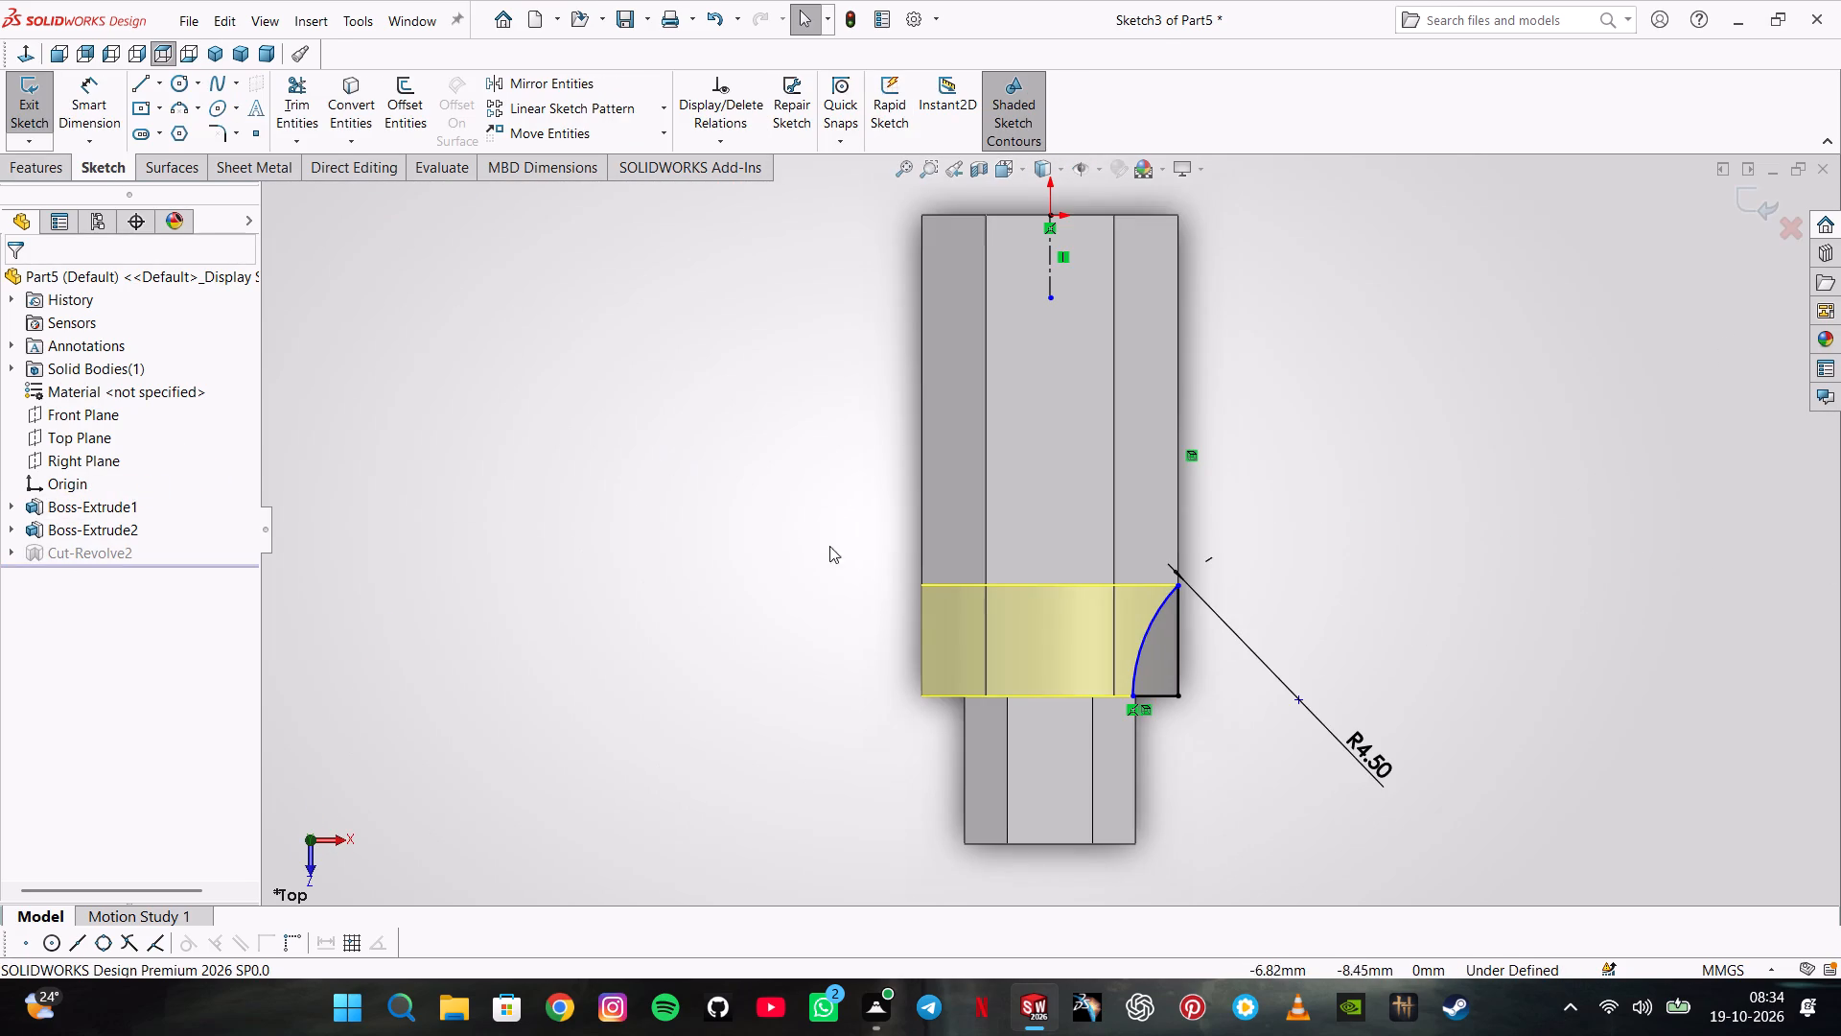
{"action": "left_click", "coordinate": [14, 39]}
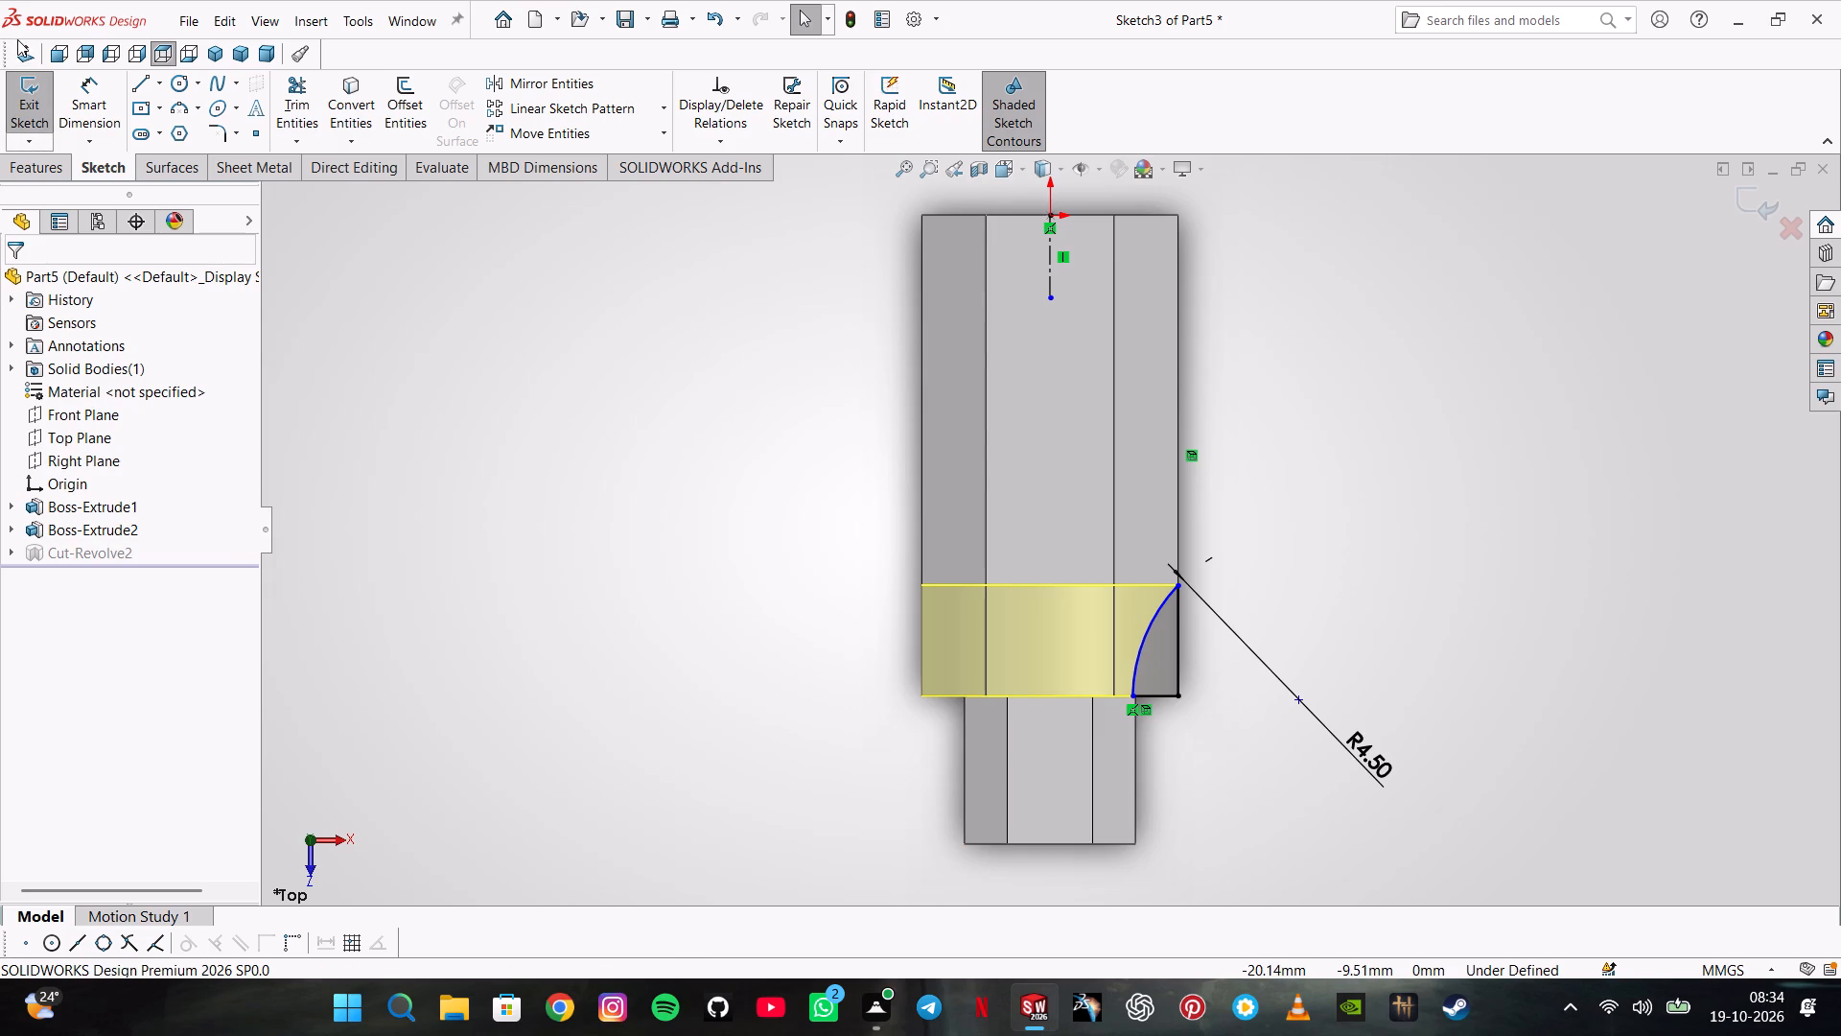
{"action": "left_click", "coordinate": [28, 52]}
{"action": "left_click", "coordinate": [28, 53]}
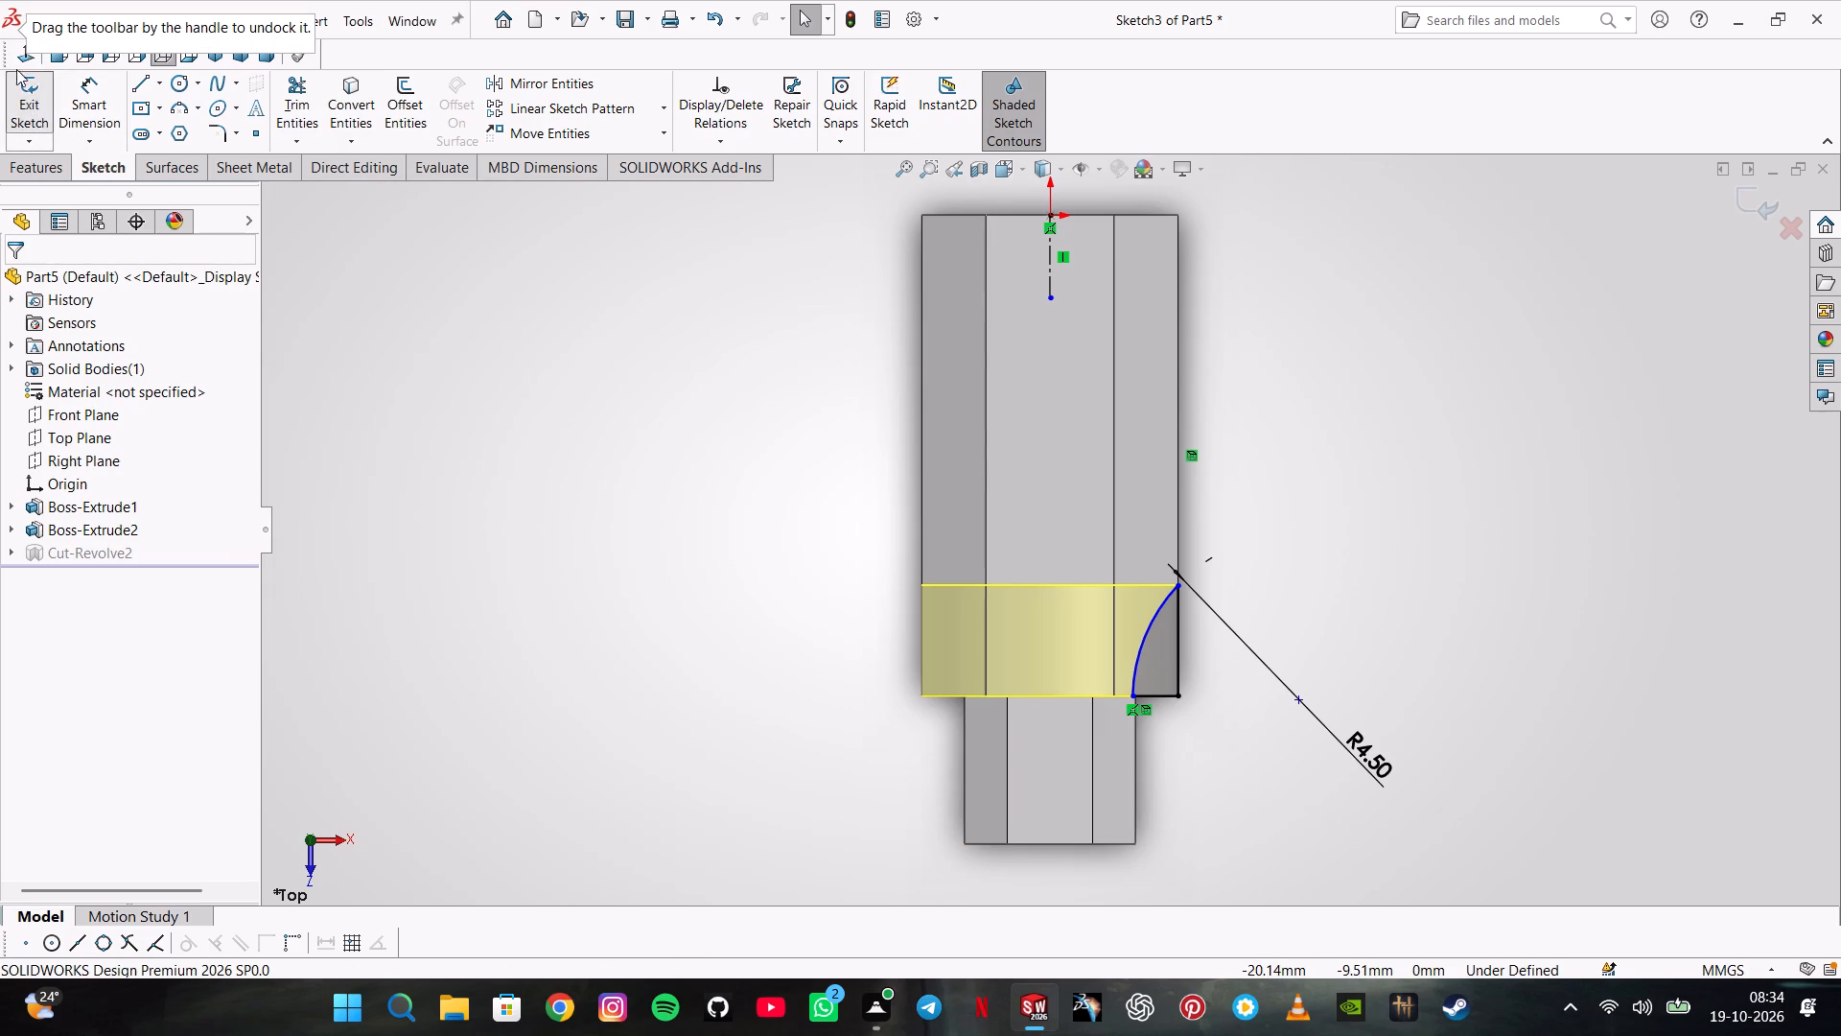
{"action": "left_click", "coordinate": [29, 56]}
{"action": "left_click", "coordinate": [30, 56]}
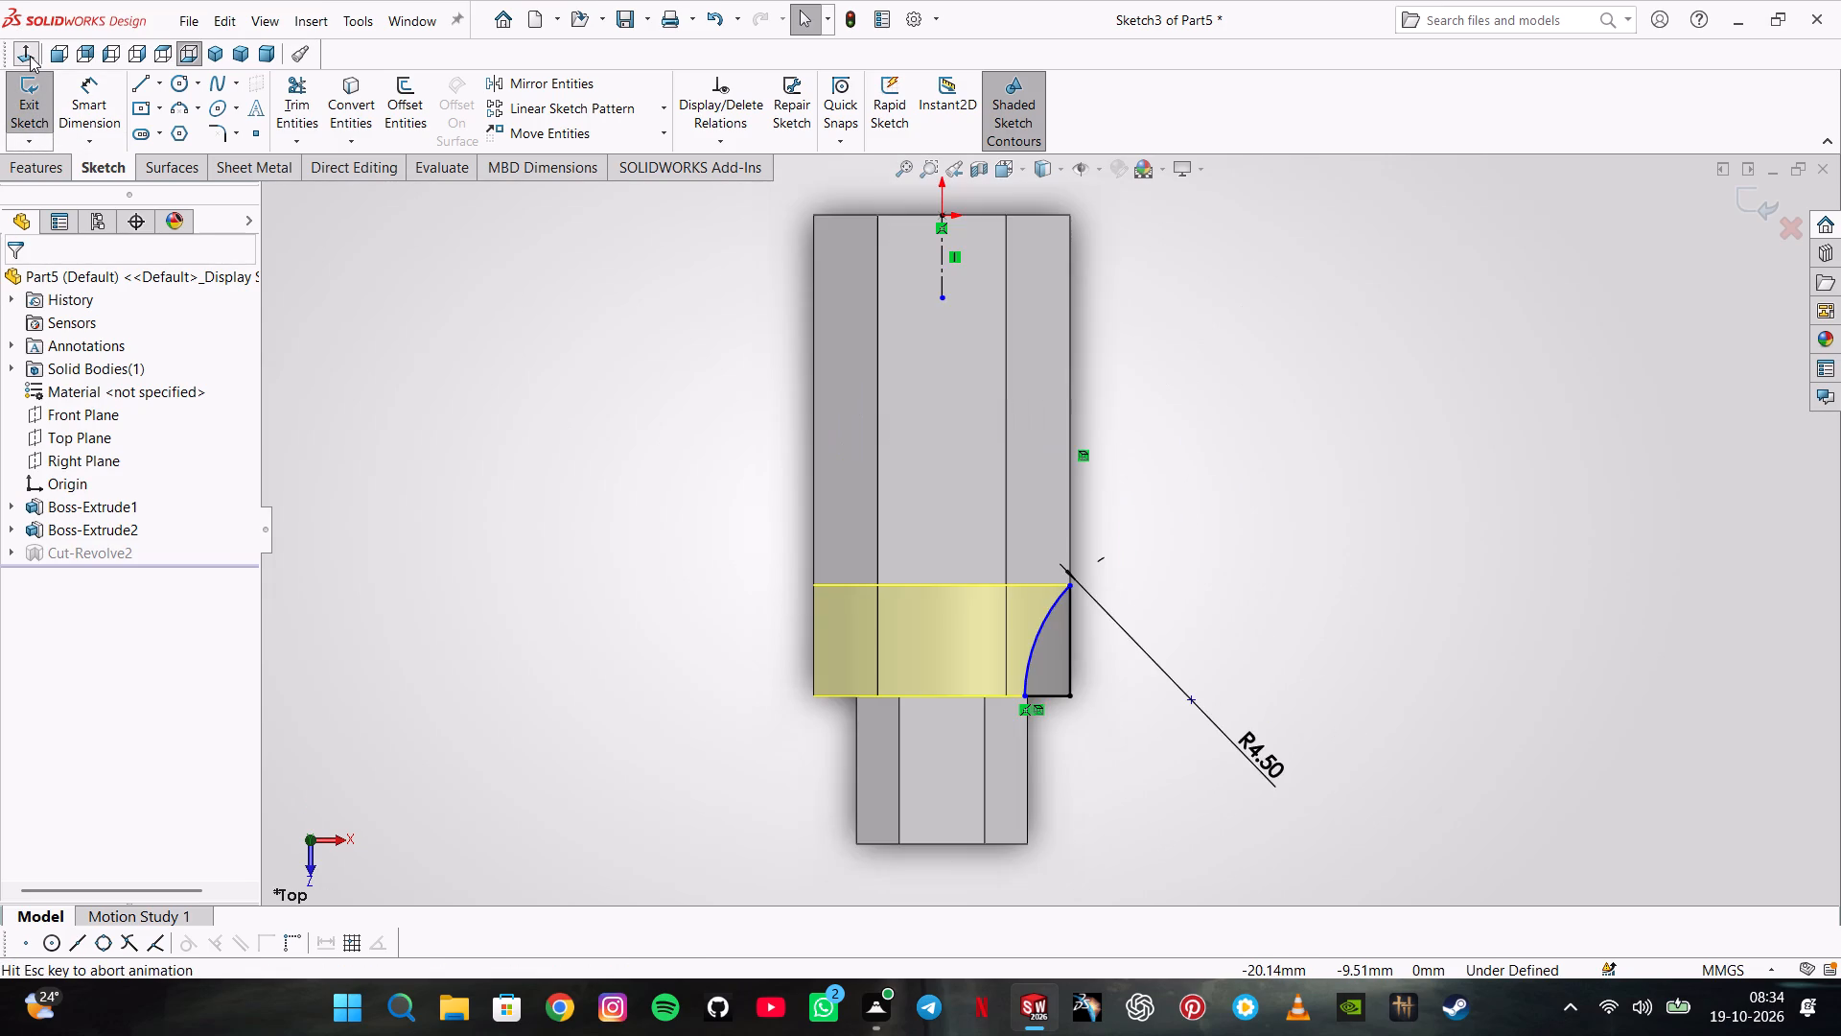
{"action": "left_click", "coordinate": [30, 56]}
{"action": "scroll", "coordinate": [1002, 310], "scroll_direction": "down", "scroll_amount": 6}
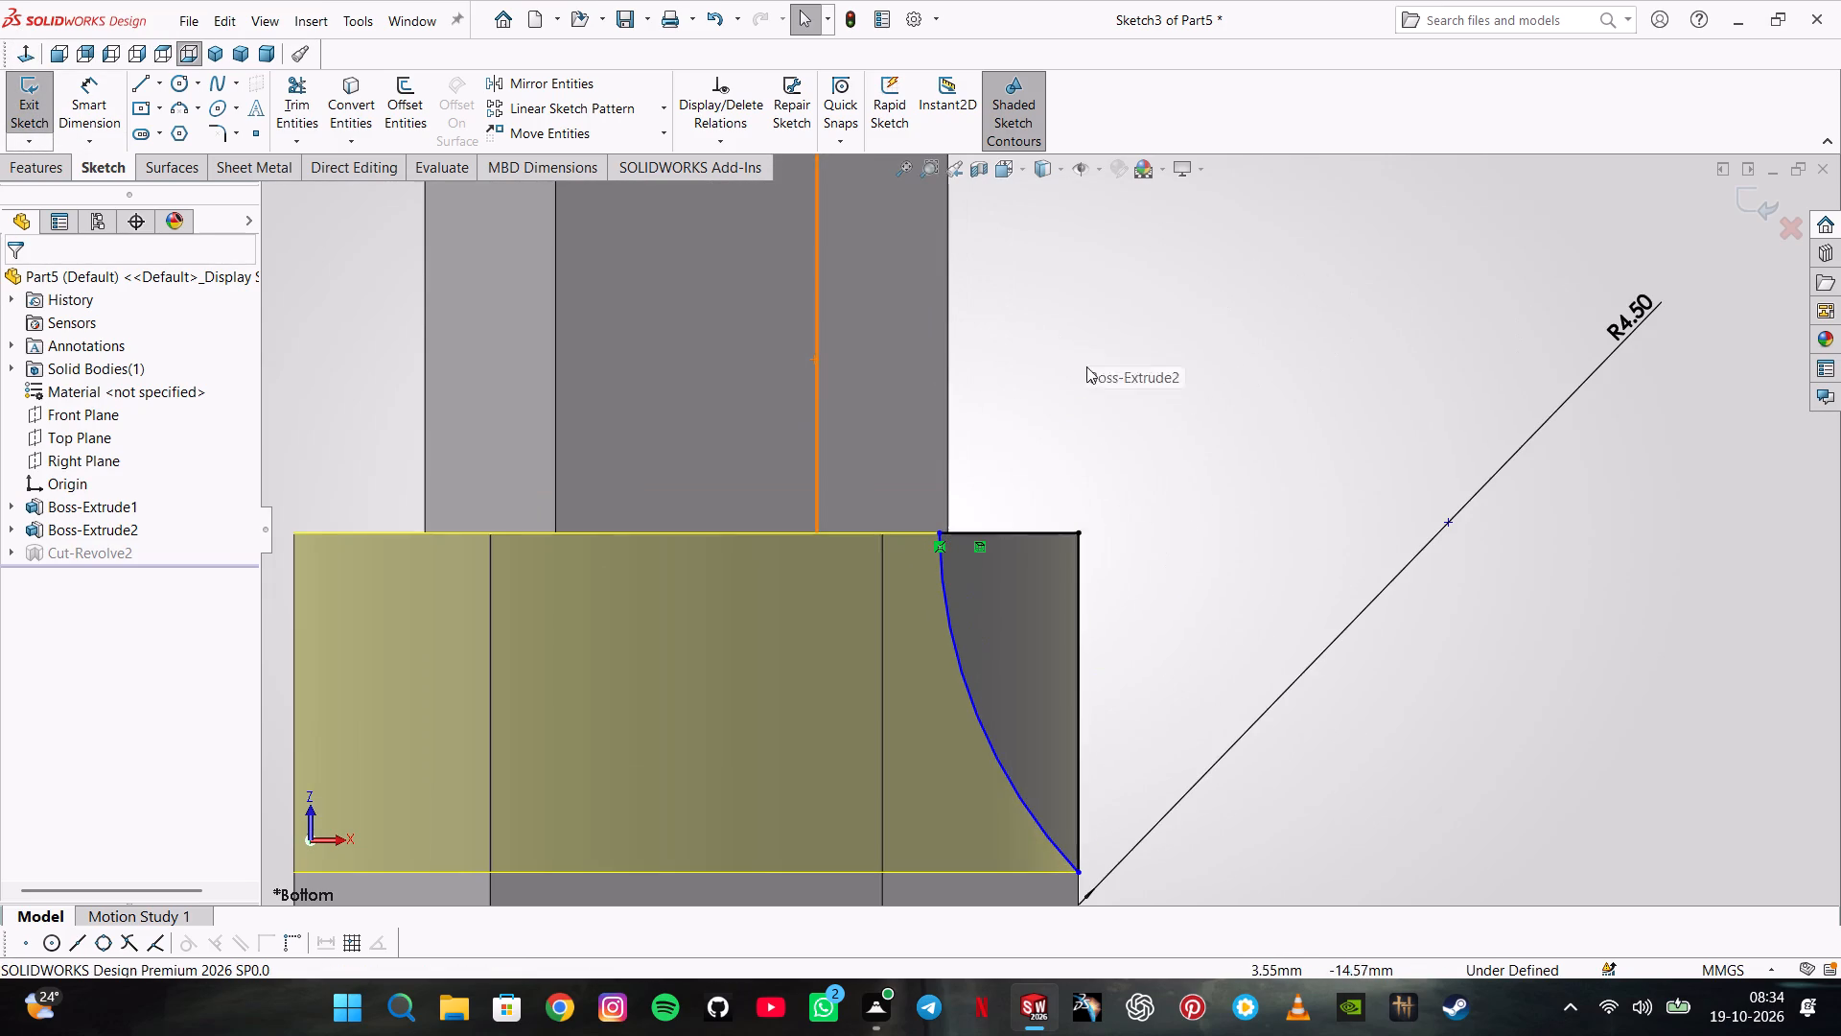
{"action": "key", "text": "Escape"}
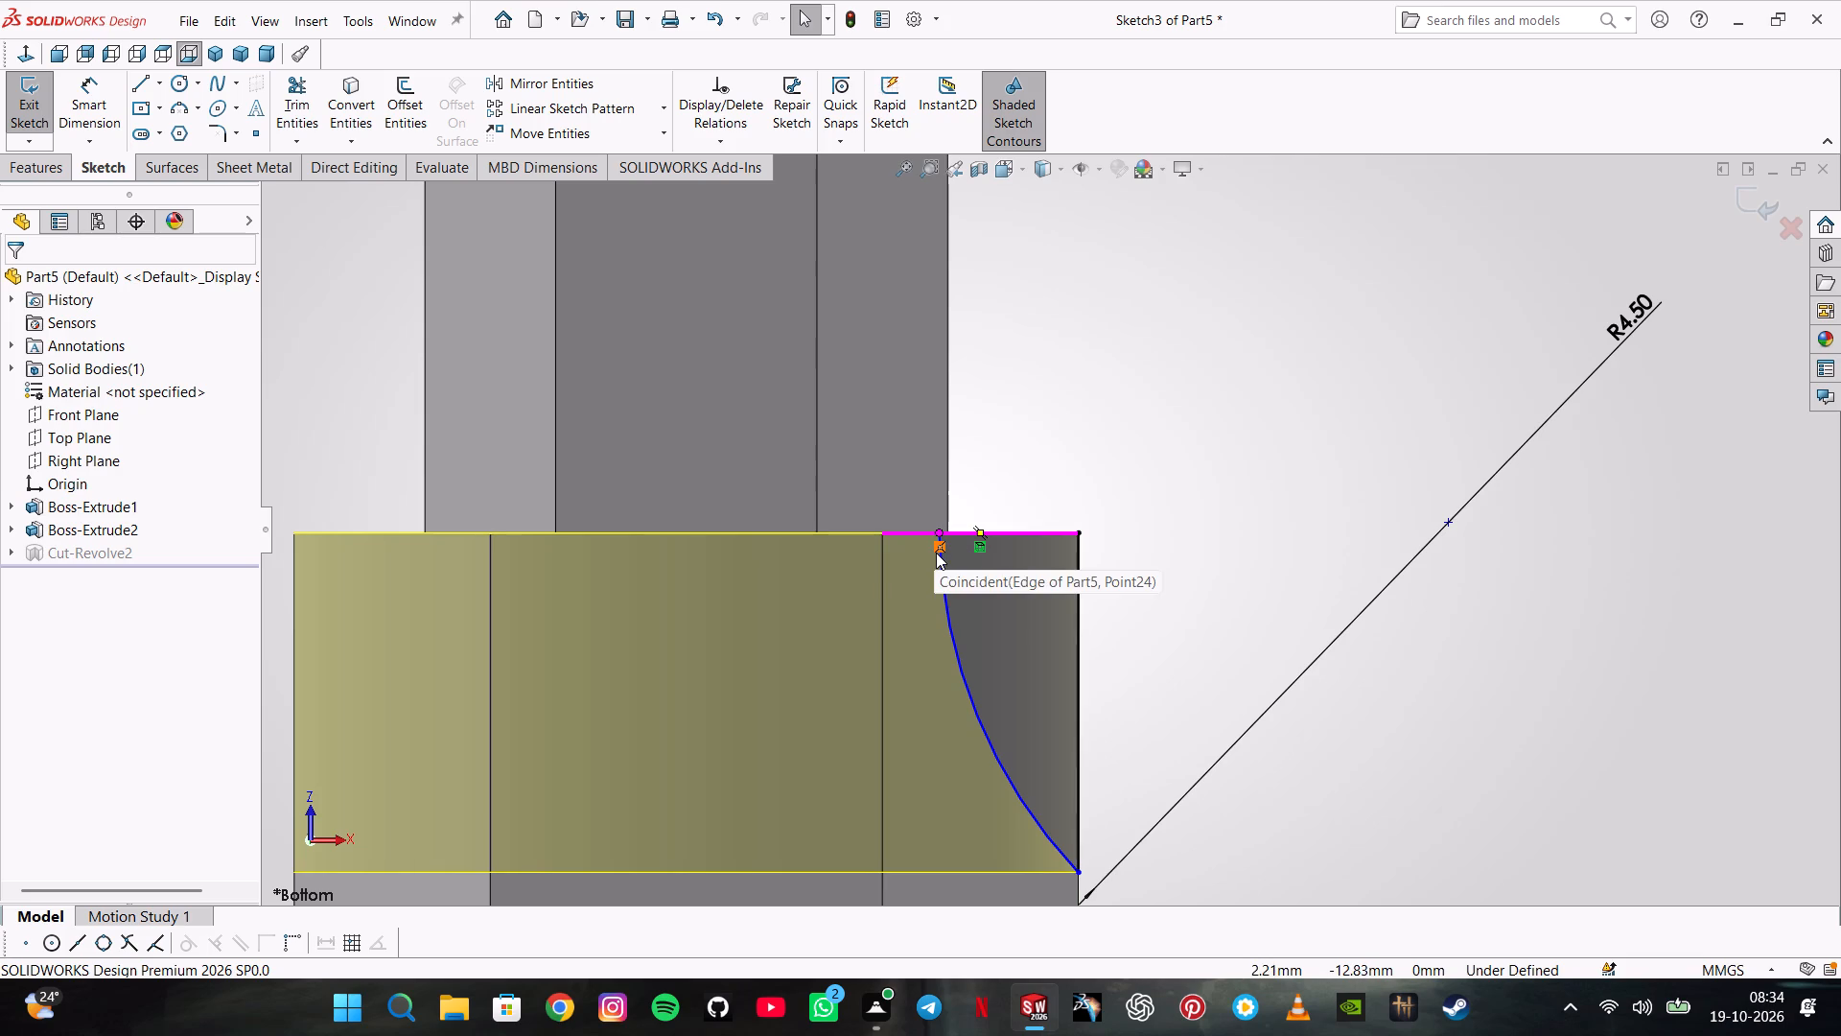
{"action": "left_click", "coordinate": [936, 553]}
{"action": "key", "text": "Delete"}
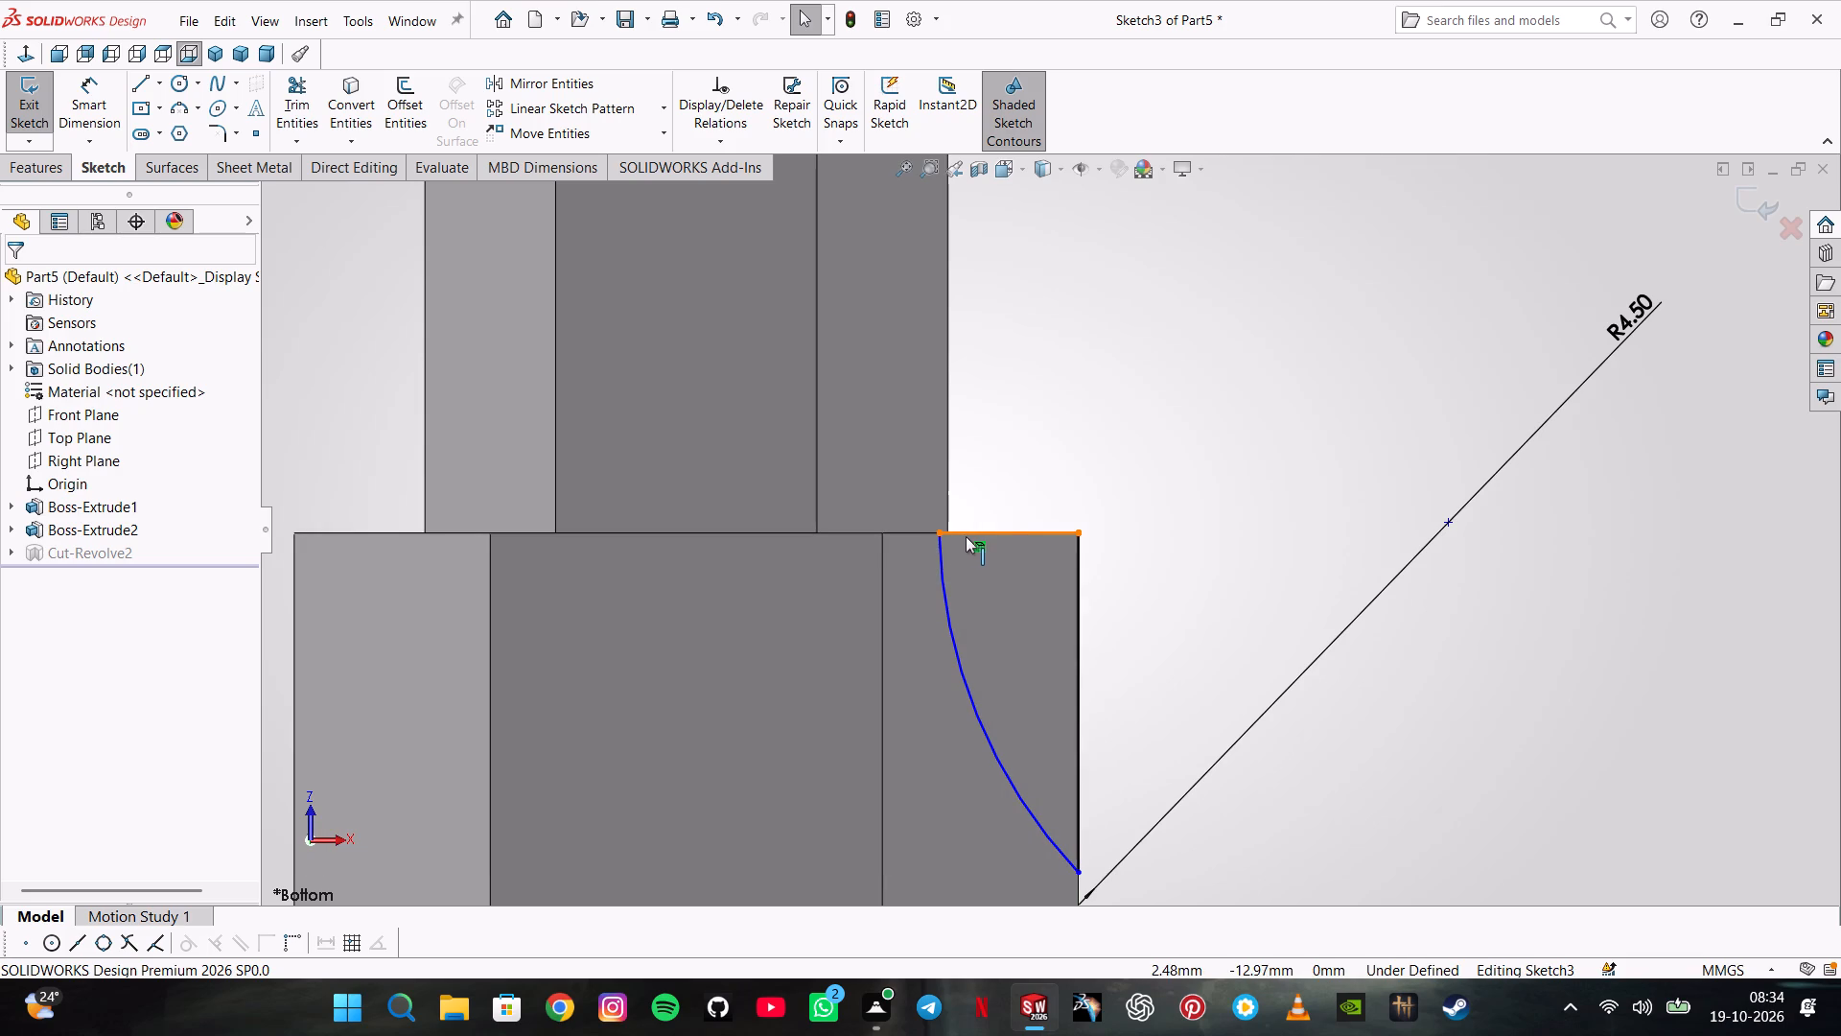
Make the arc's shoulder endpoint coincident with the smaller hexagon's outer side edge.
{"action": "left_click", "coordinate": [937, 532]}
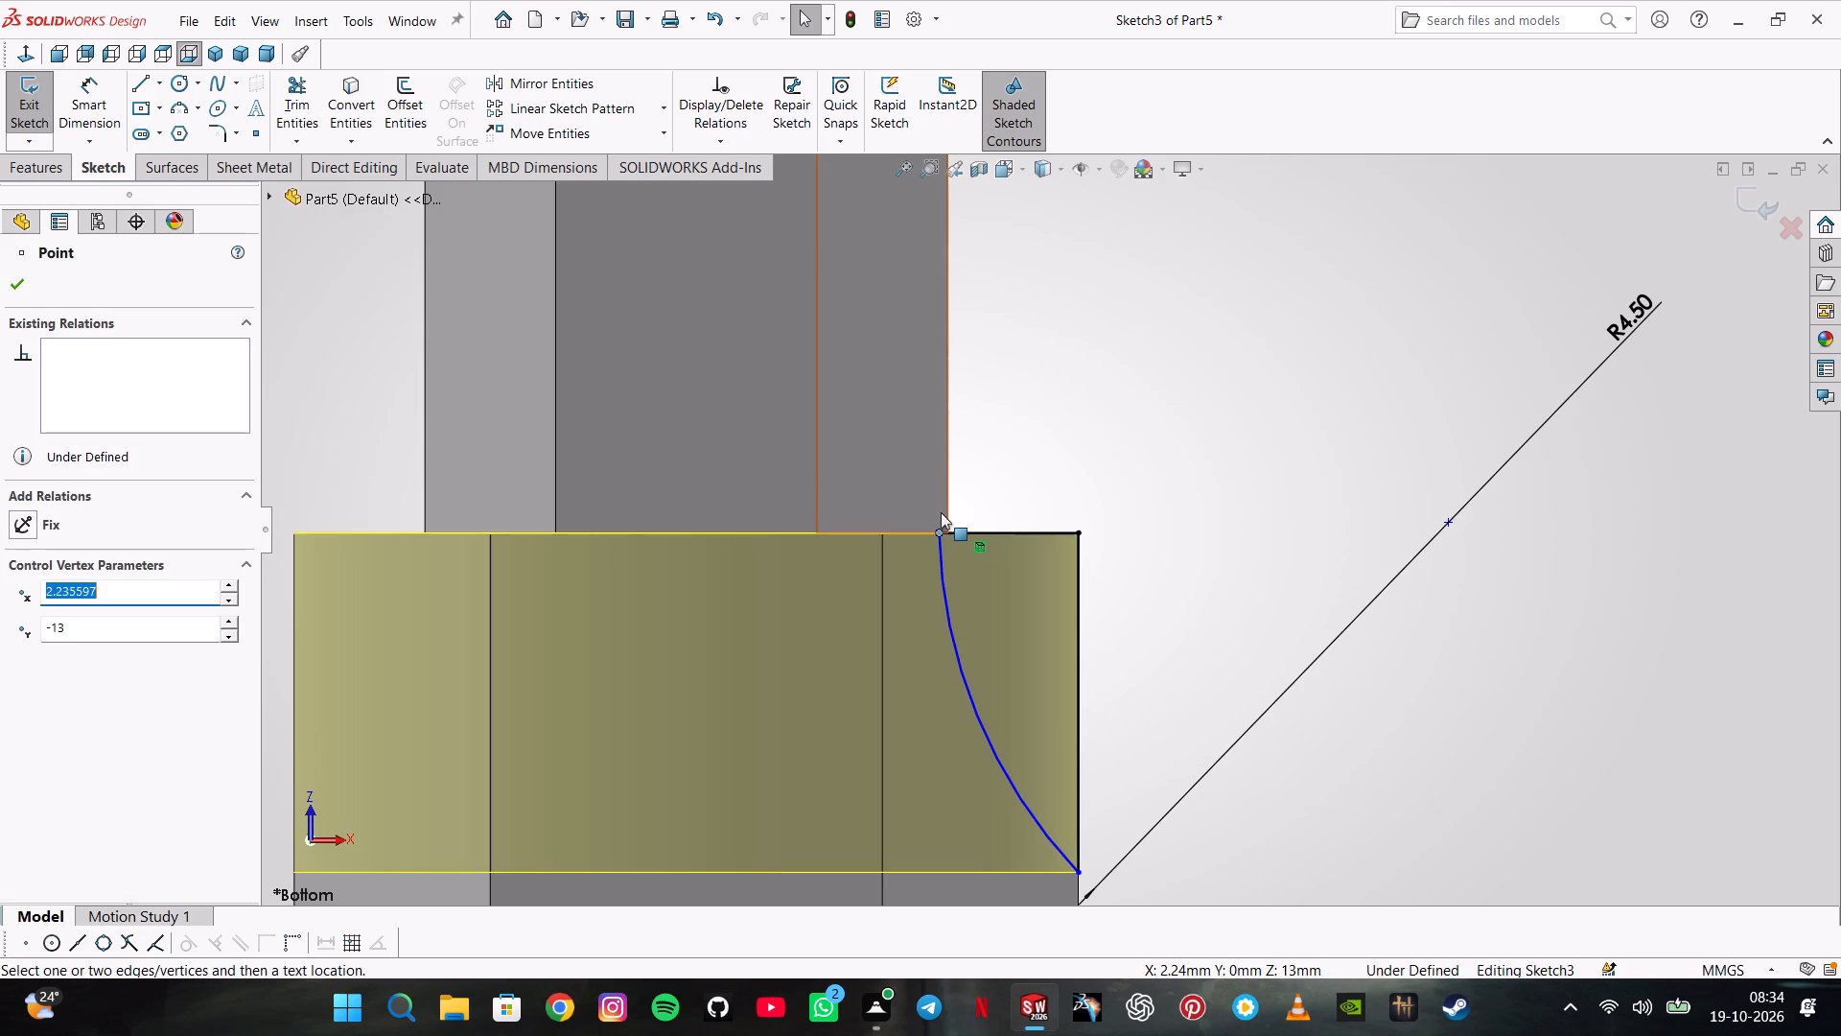
{"action": "left_click", "coordinate": [949, 505], "text": "ctrl"}
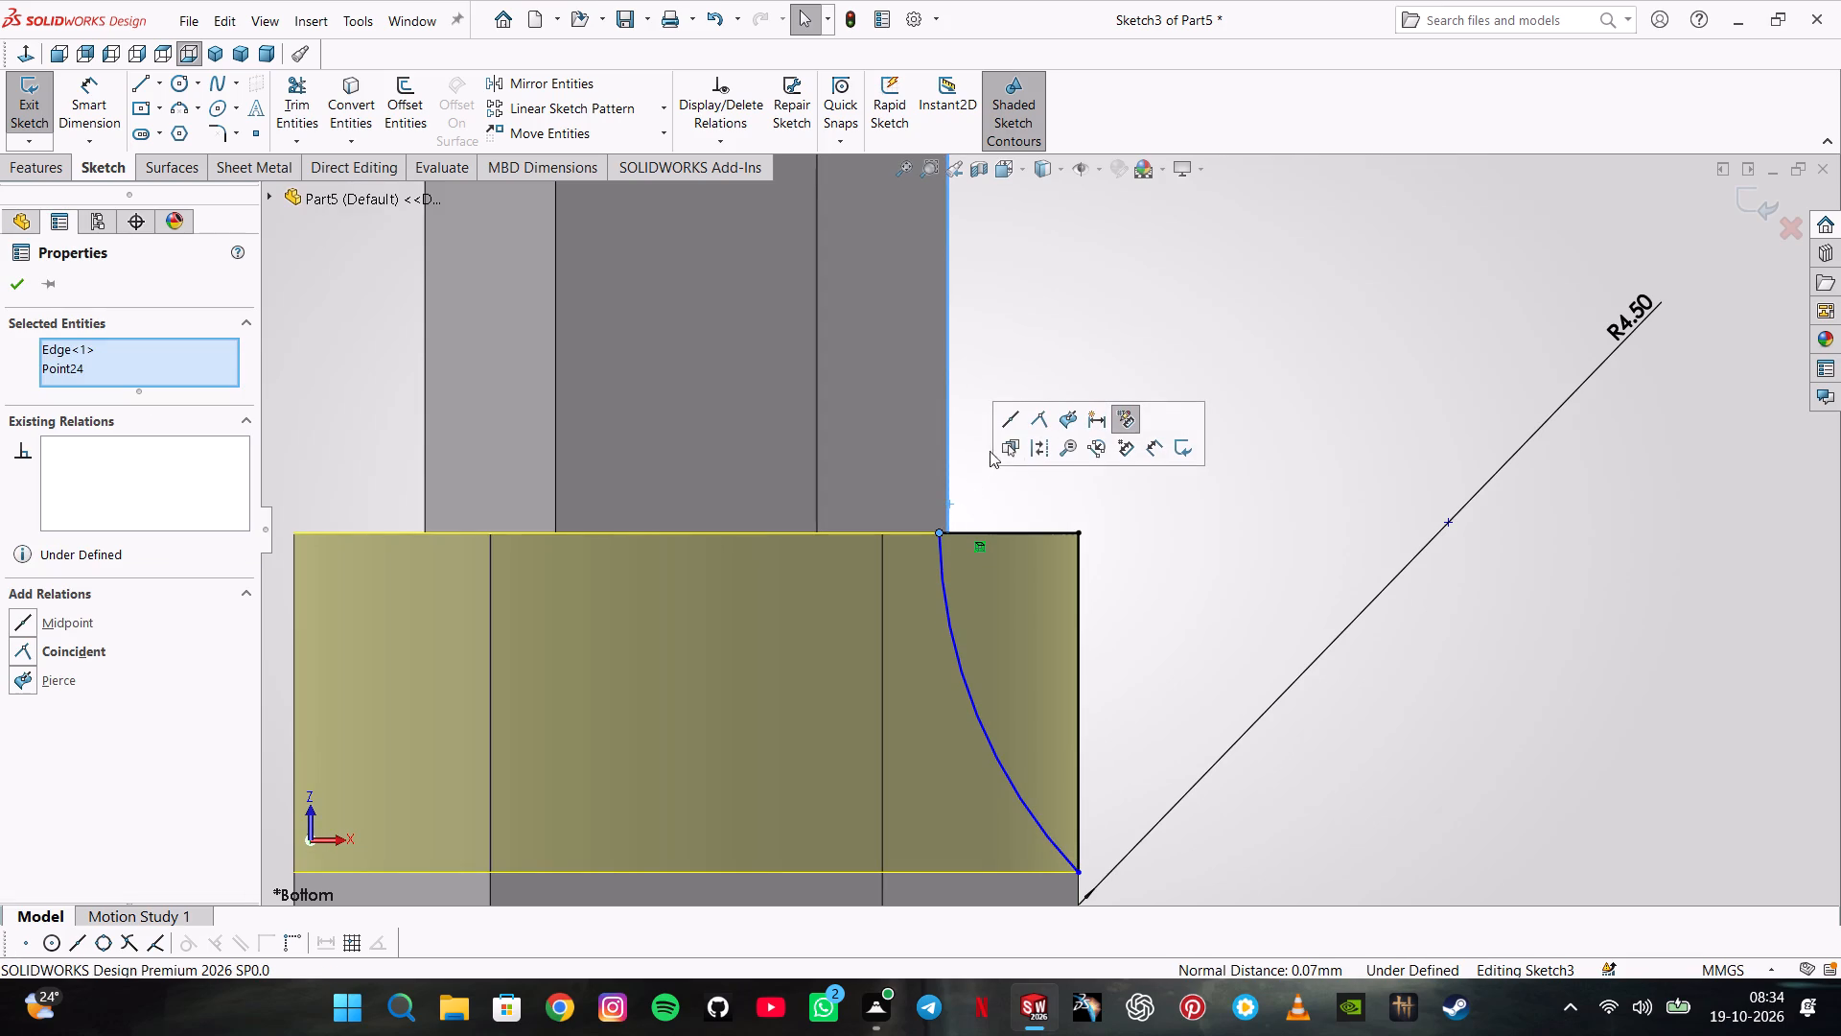
{"action": "left_click", "coordinate": [1030, 419]}
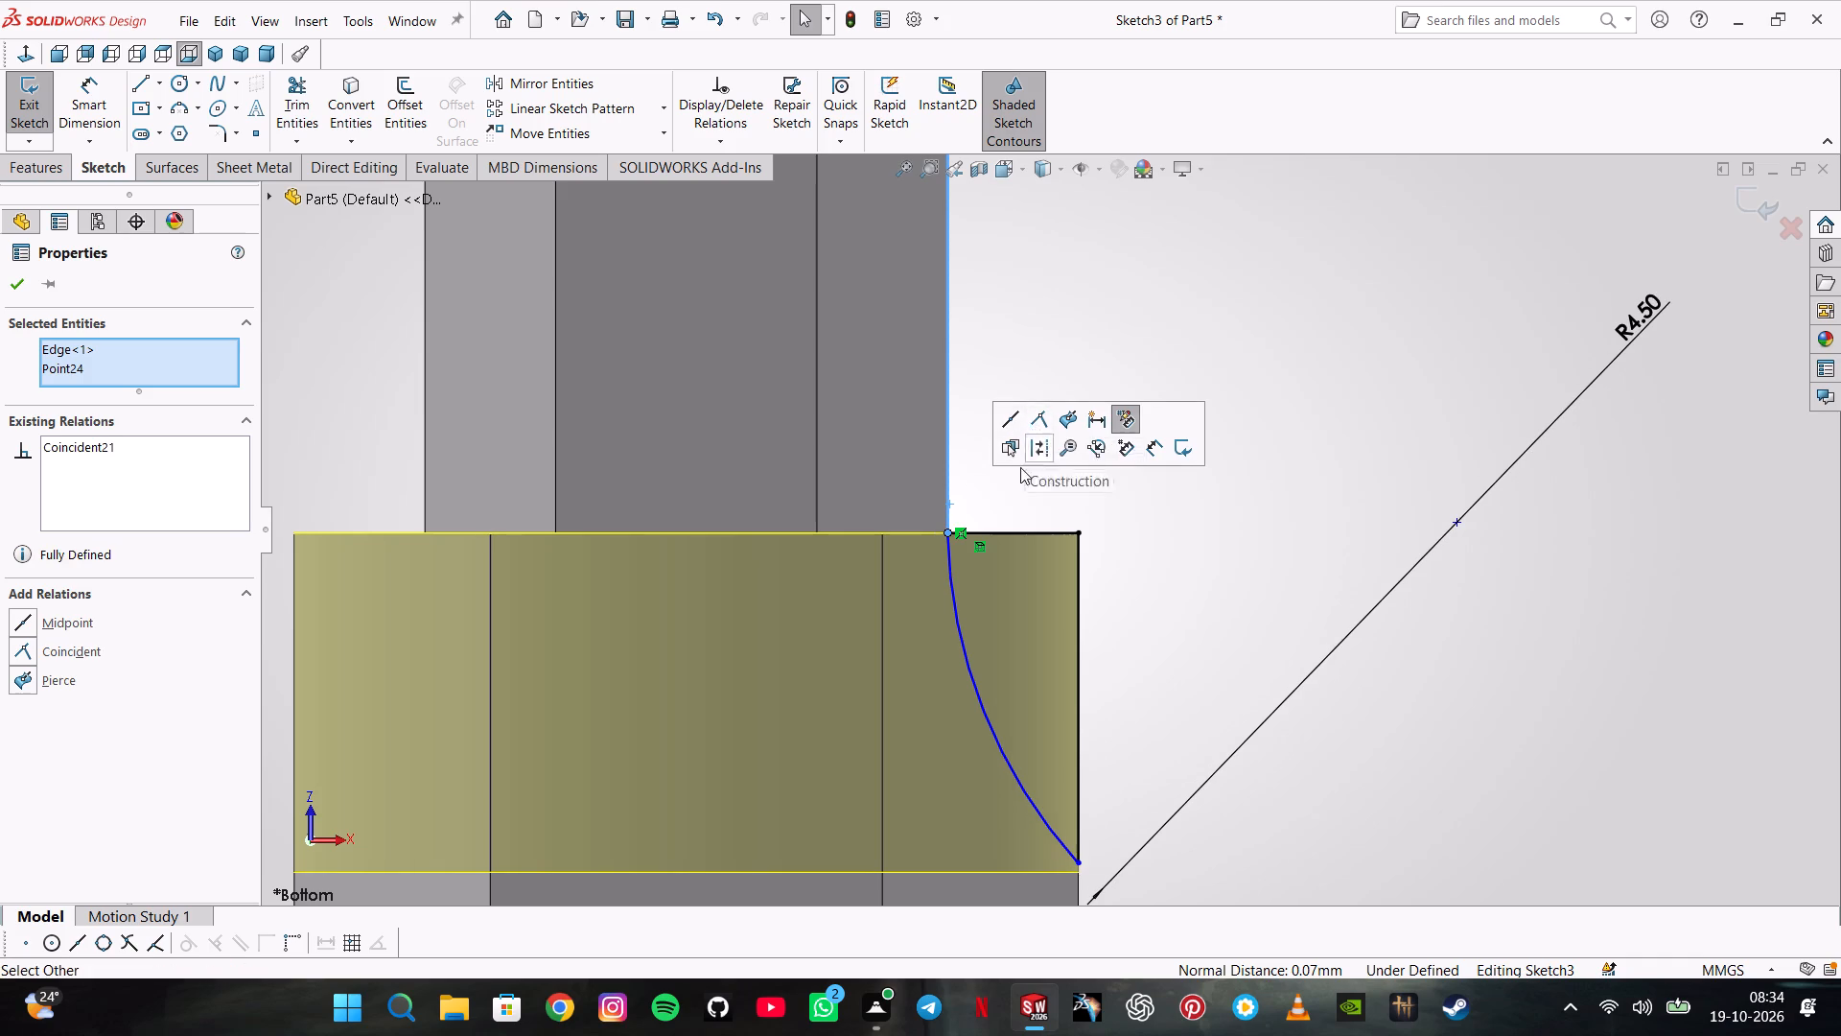
{"action": "left_click", "coordinate": [995, 503]}
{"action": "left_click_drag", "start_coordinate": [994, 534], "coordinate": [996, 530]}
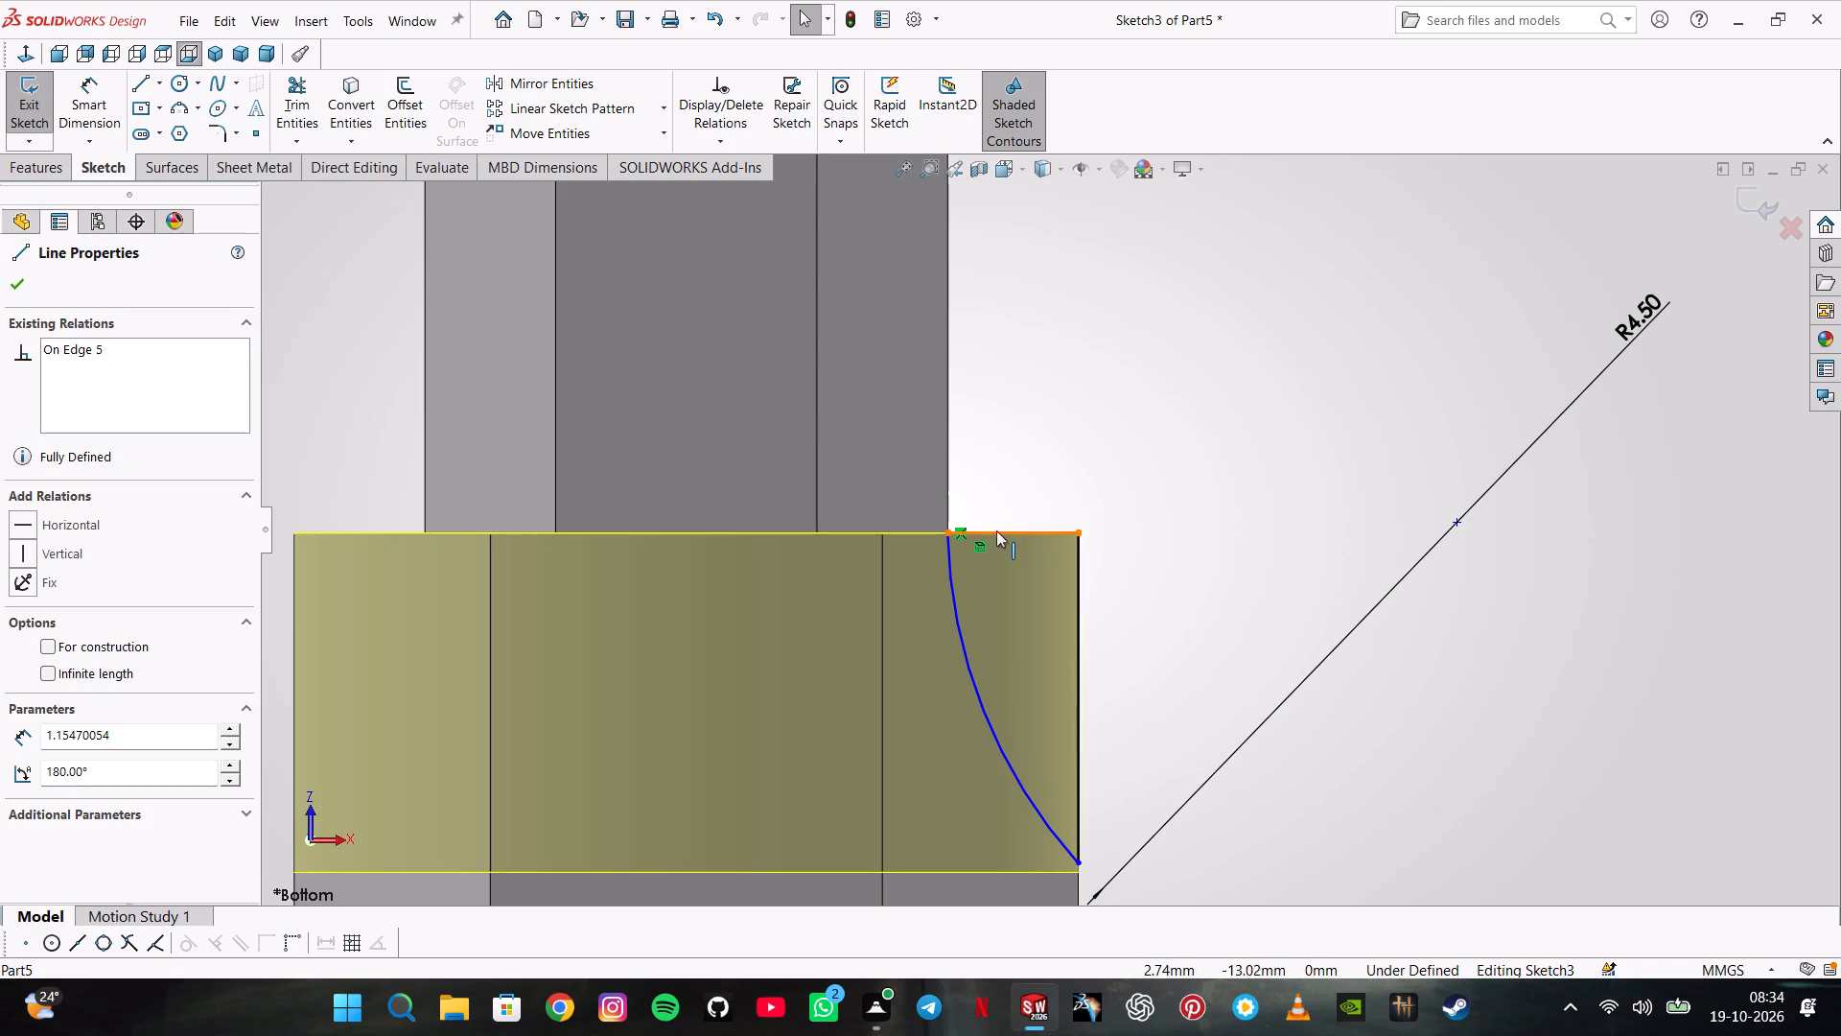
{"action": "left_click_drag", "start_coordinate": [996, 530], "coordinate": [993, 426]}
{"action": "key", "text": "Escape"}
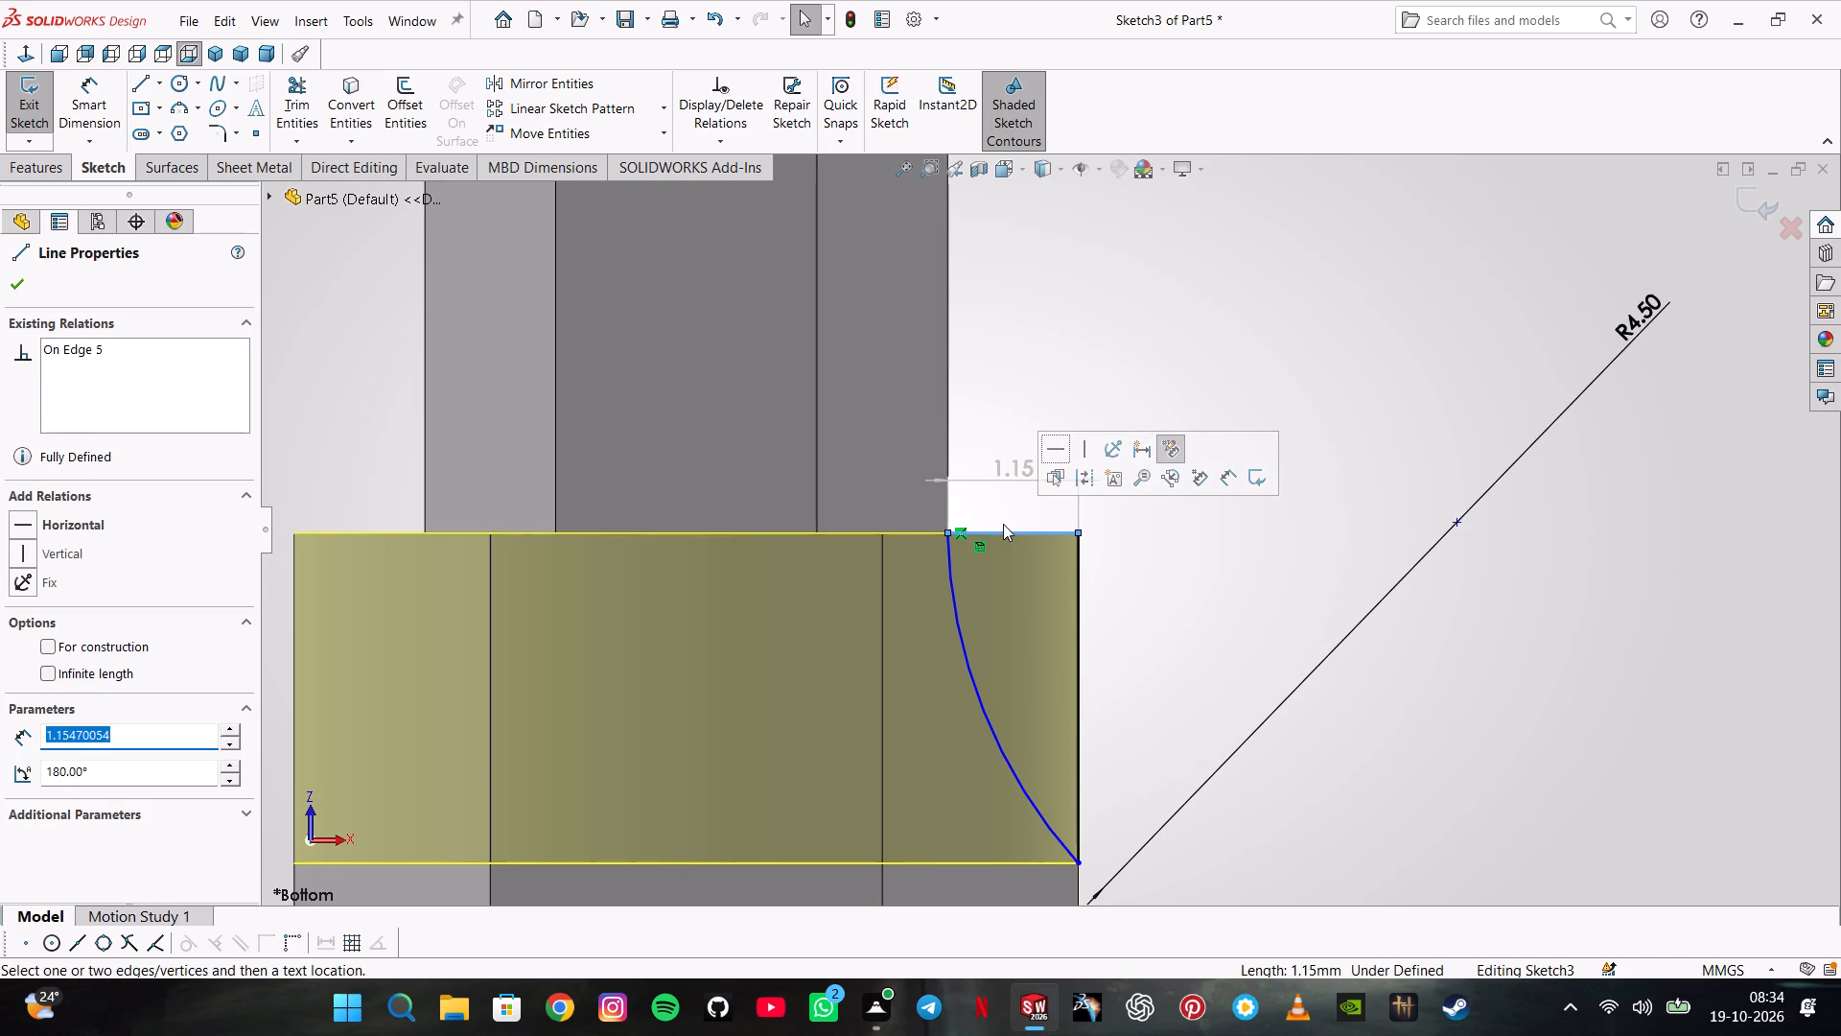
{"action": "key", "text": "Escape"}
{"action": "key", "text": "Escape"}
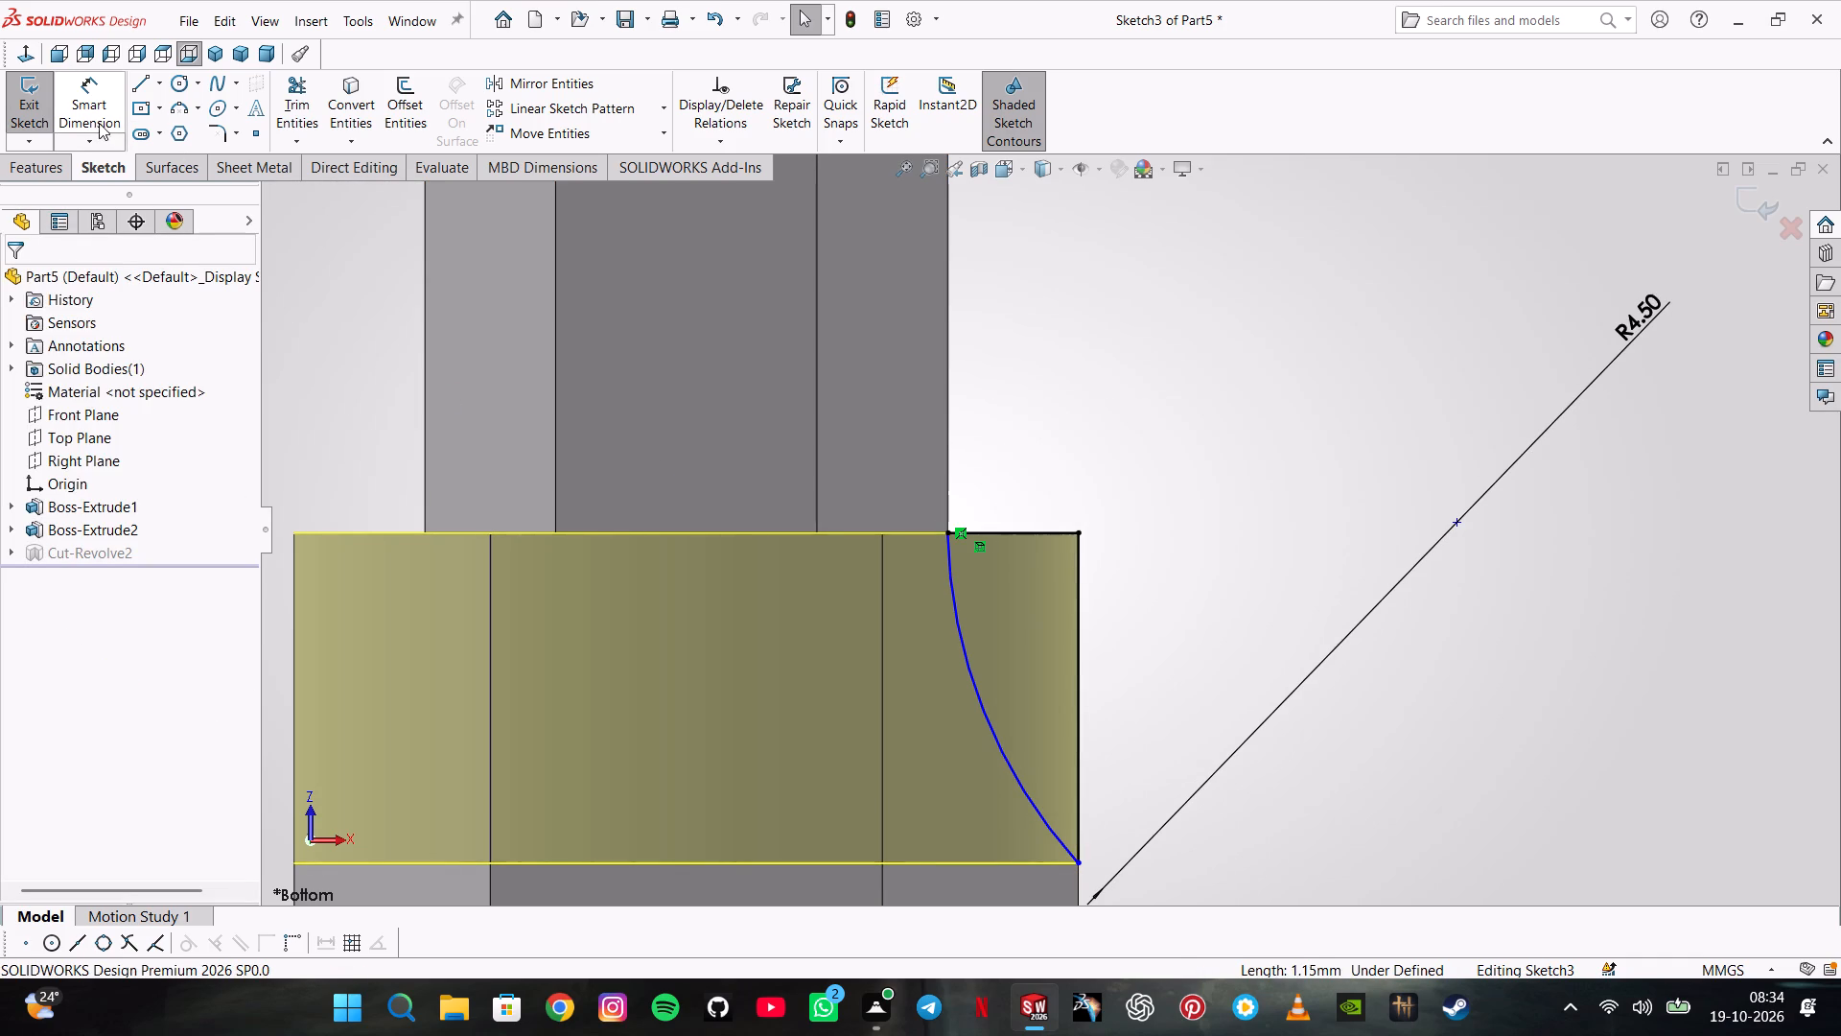
Sketch three lines from the arc's endpoint: about 0.77 mm along the smaller hexagon, about 1.24 mm outward, and about 0.77 mm back to shoulder level.
{"action": "left_click", "coordinate": [144, 80]}
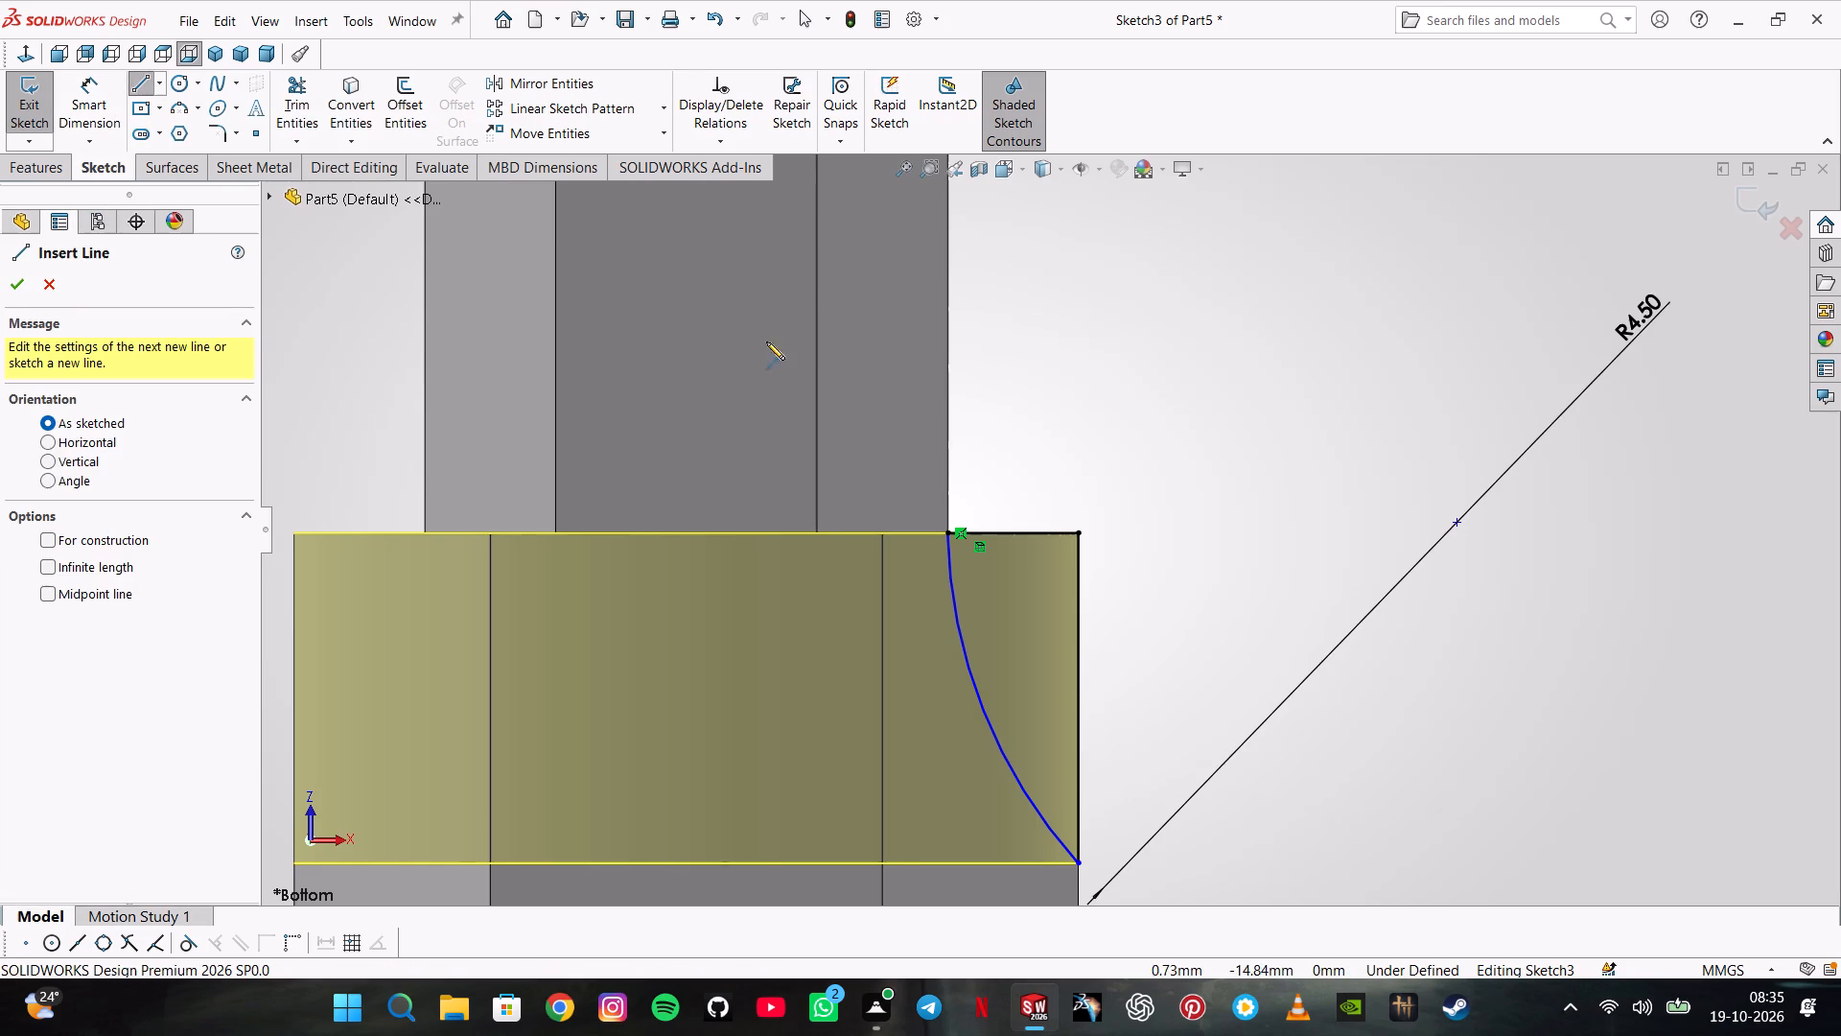
{"action": "left_click", "coordinate": [947, 533]}
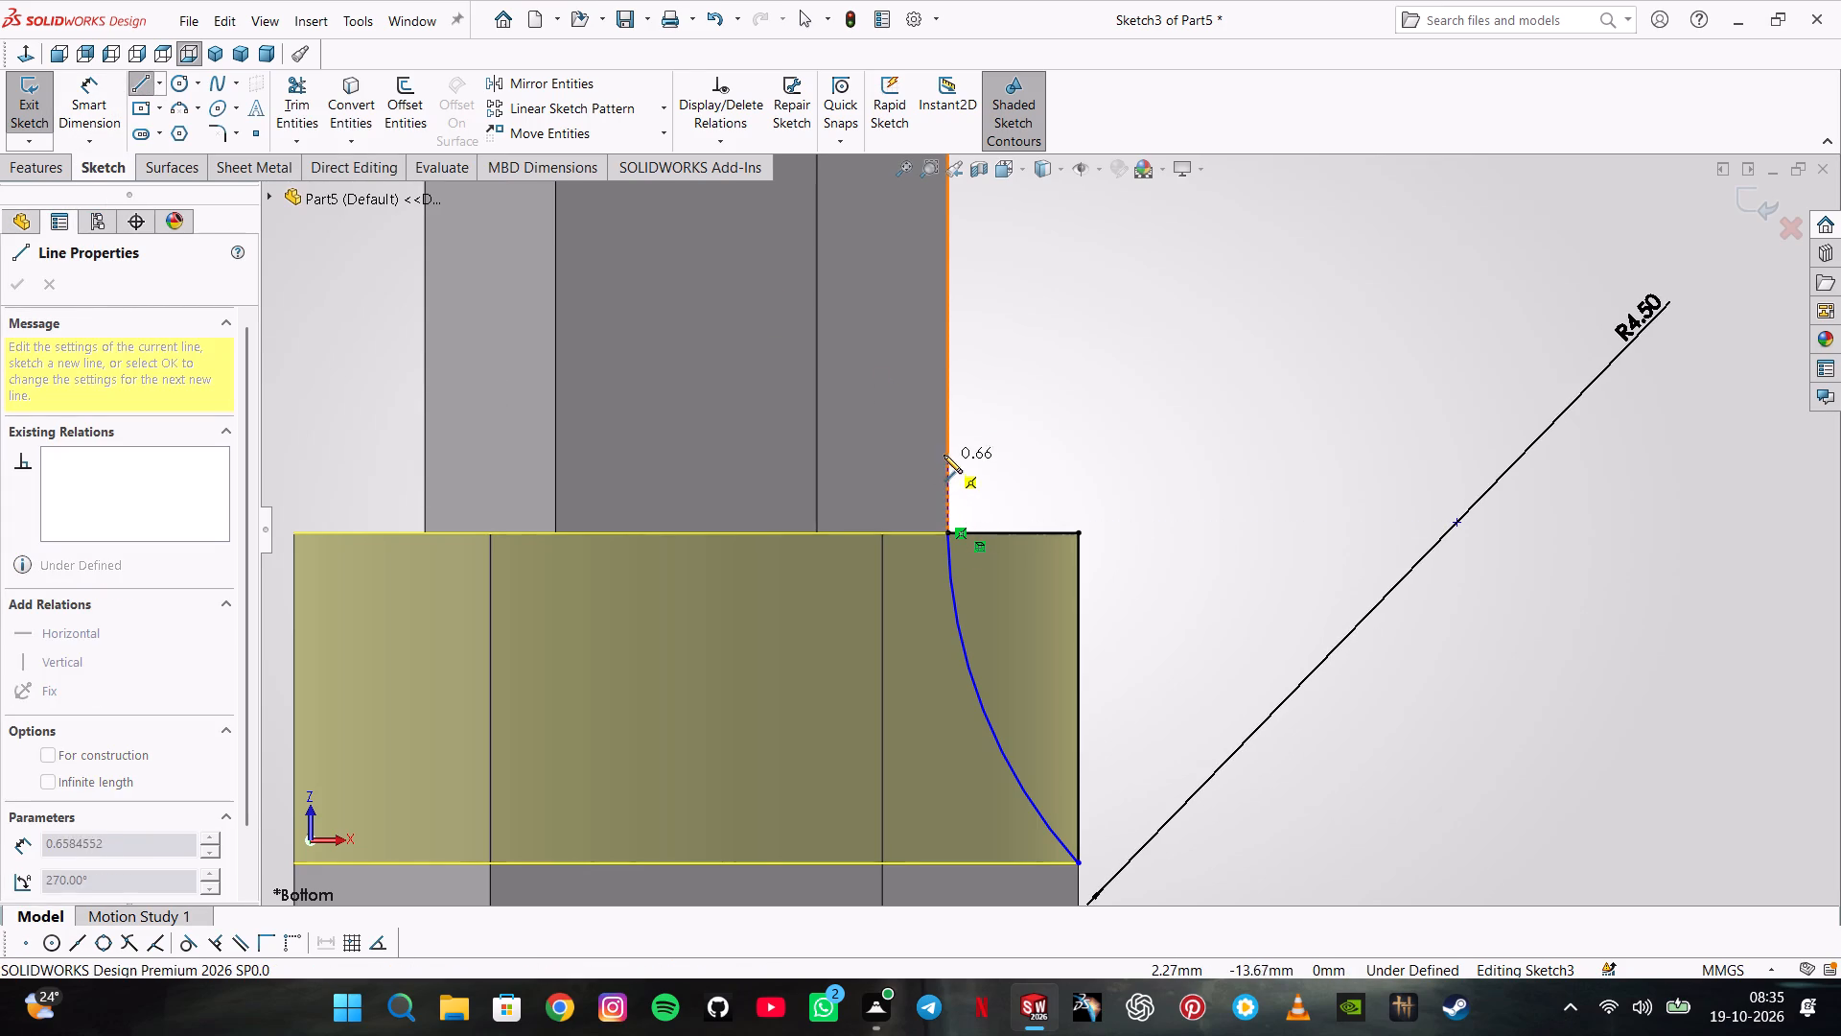
{"action": "left_click", "coordinate": [947, 446]}
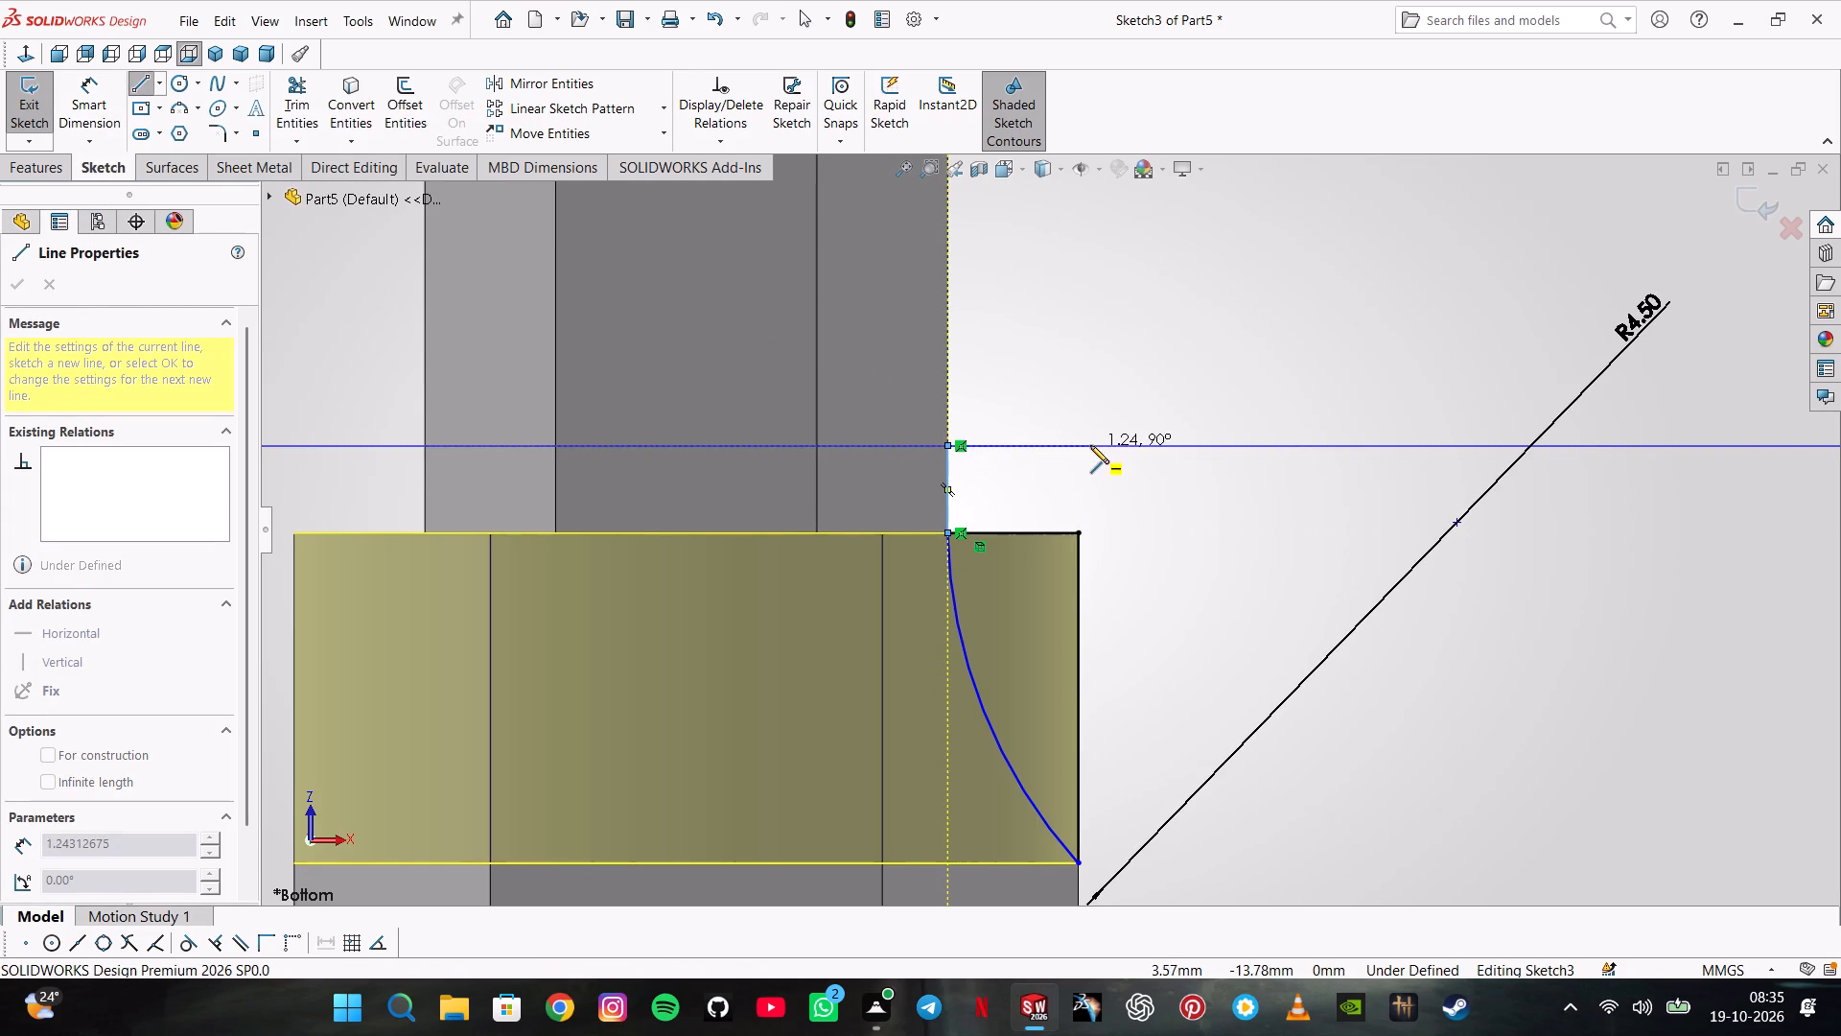
{"action": "left_click", "coordinate": [1090, 445]}
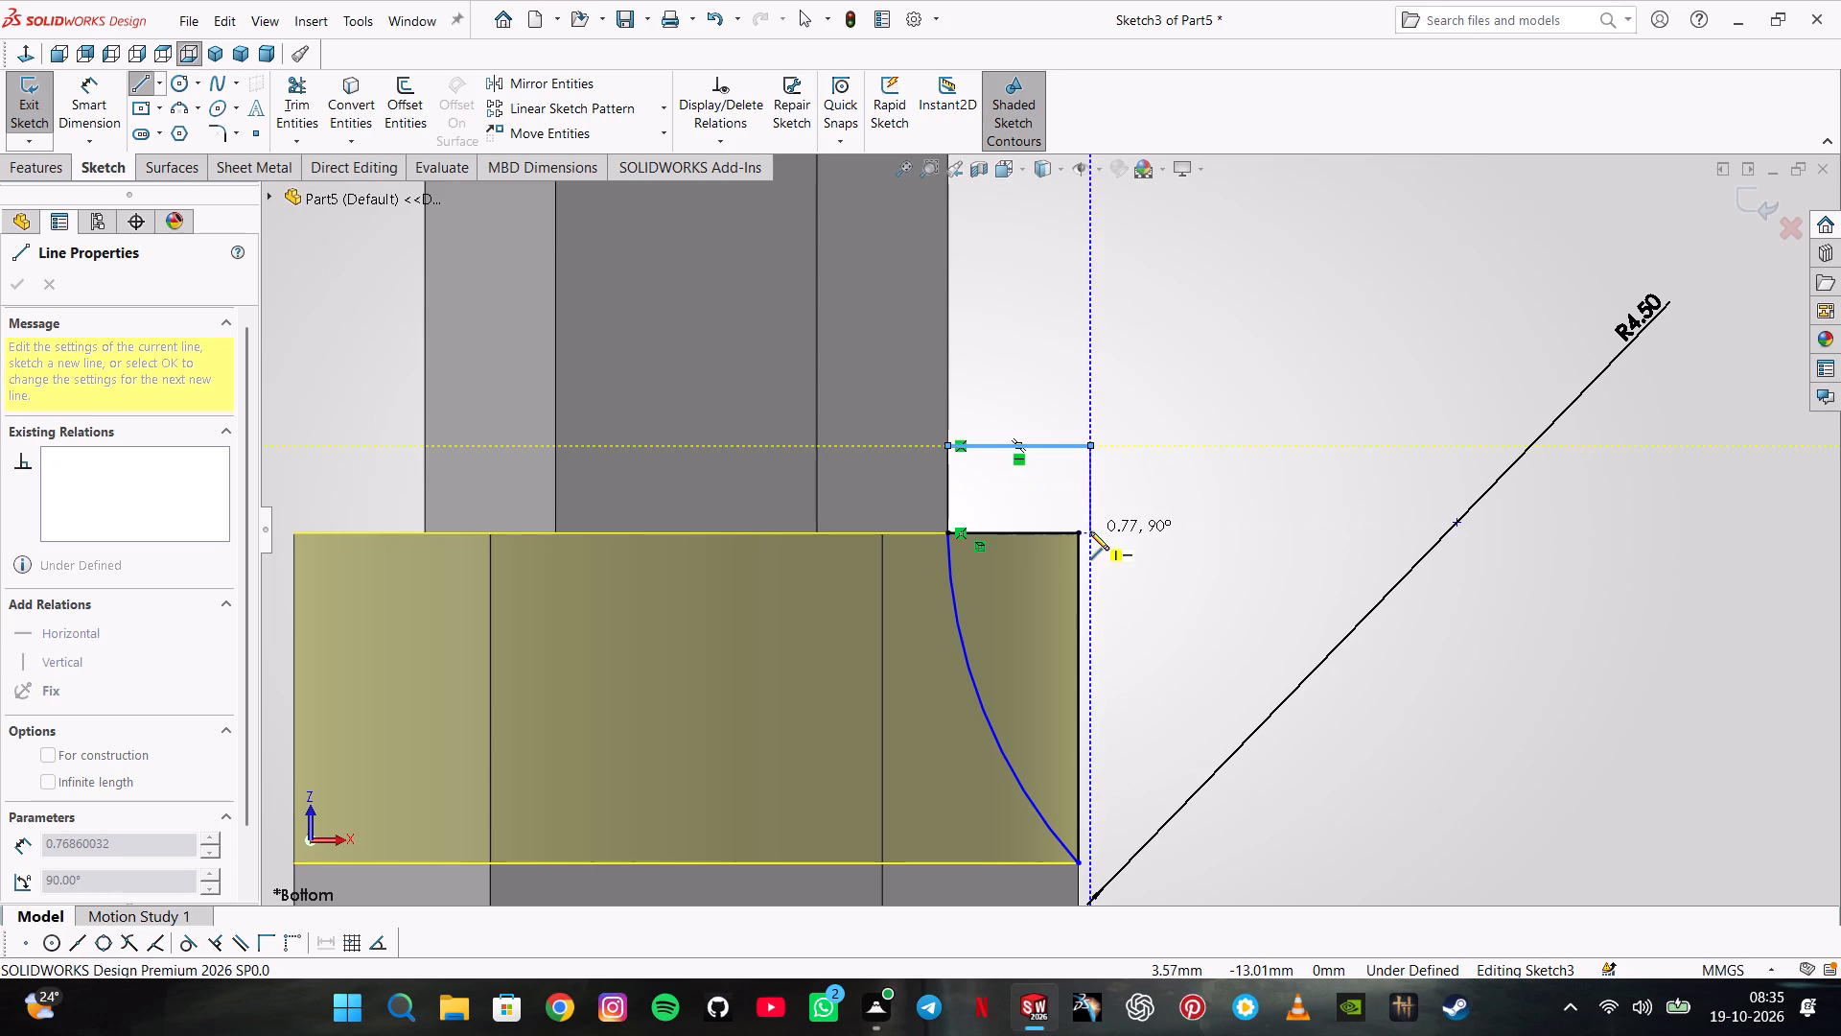
{"action": "left_click", "coordinate": [1091, 531]}
{"action": "key", "text": "Escape"}
Make the new outer vertical line coincident with the larger section's outer shoulder corner point.
{"action": "left_click", "coordinate": [1088, 502]}
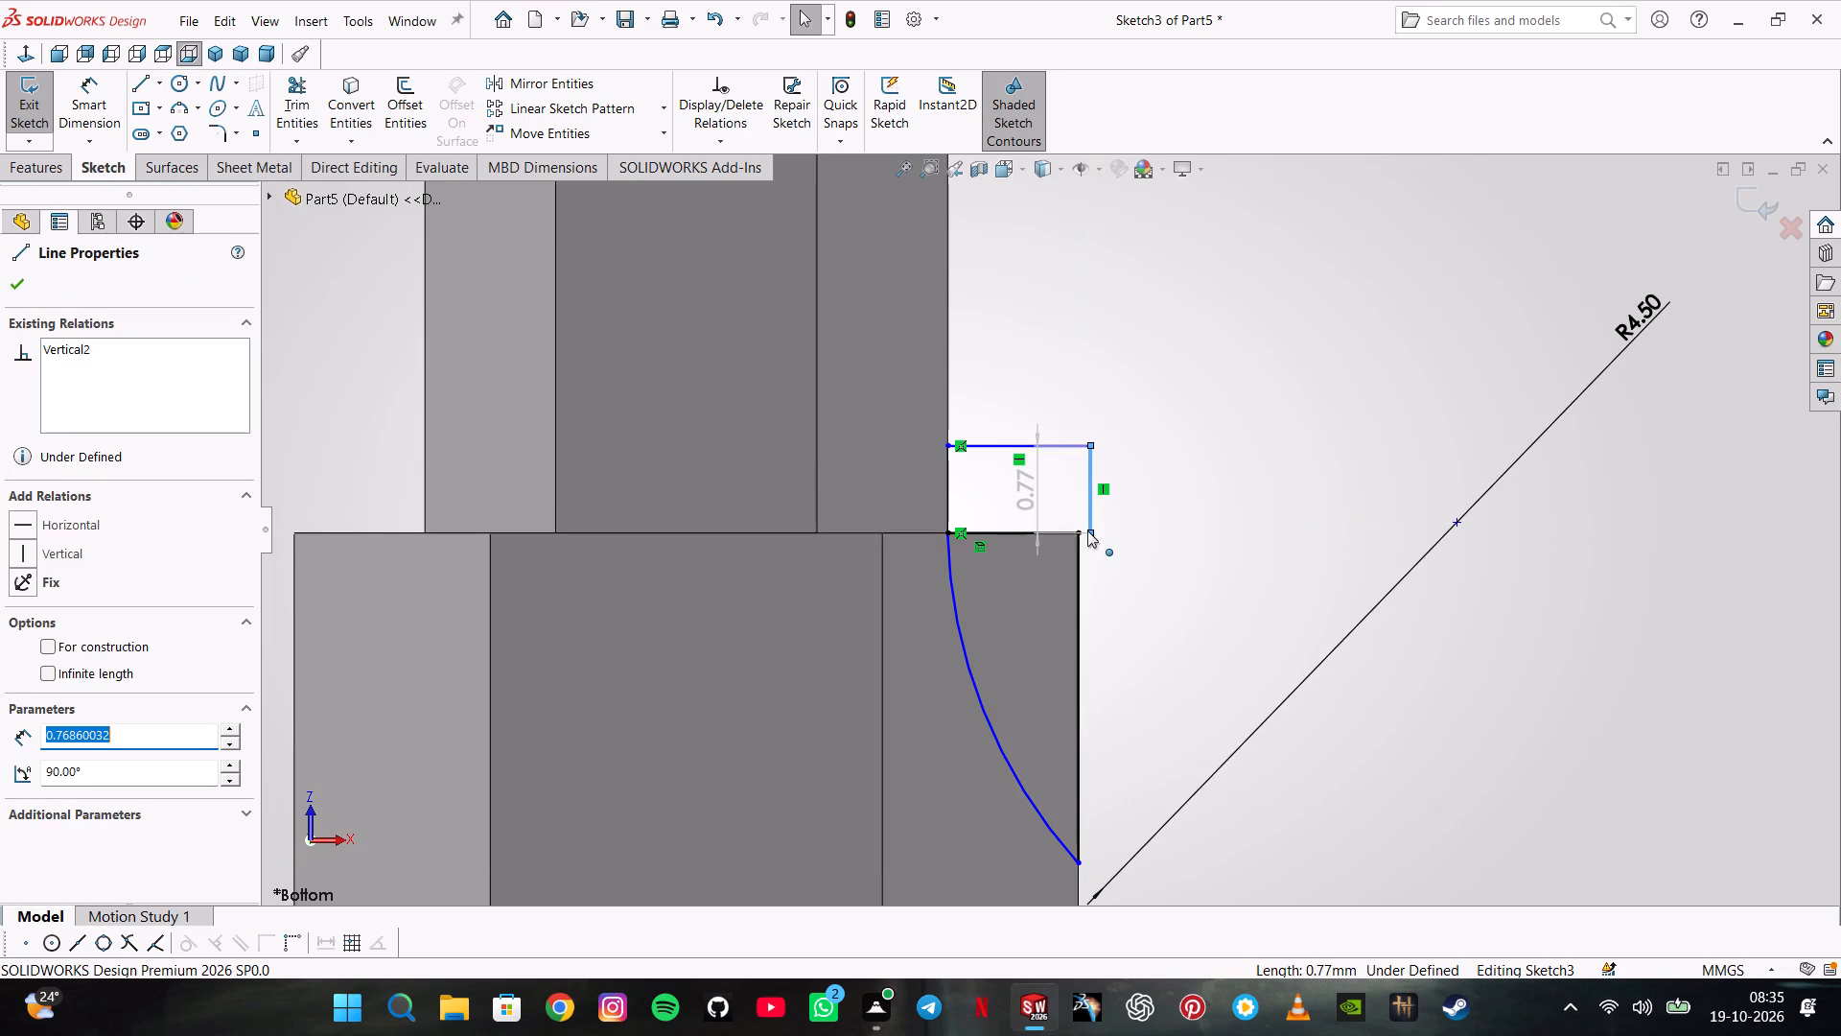
{"action": "left_click", "coordinate": [1082, 534], "text": "ctrl"}
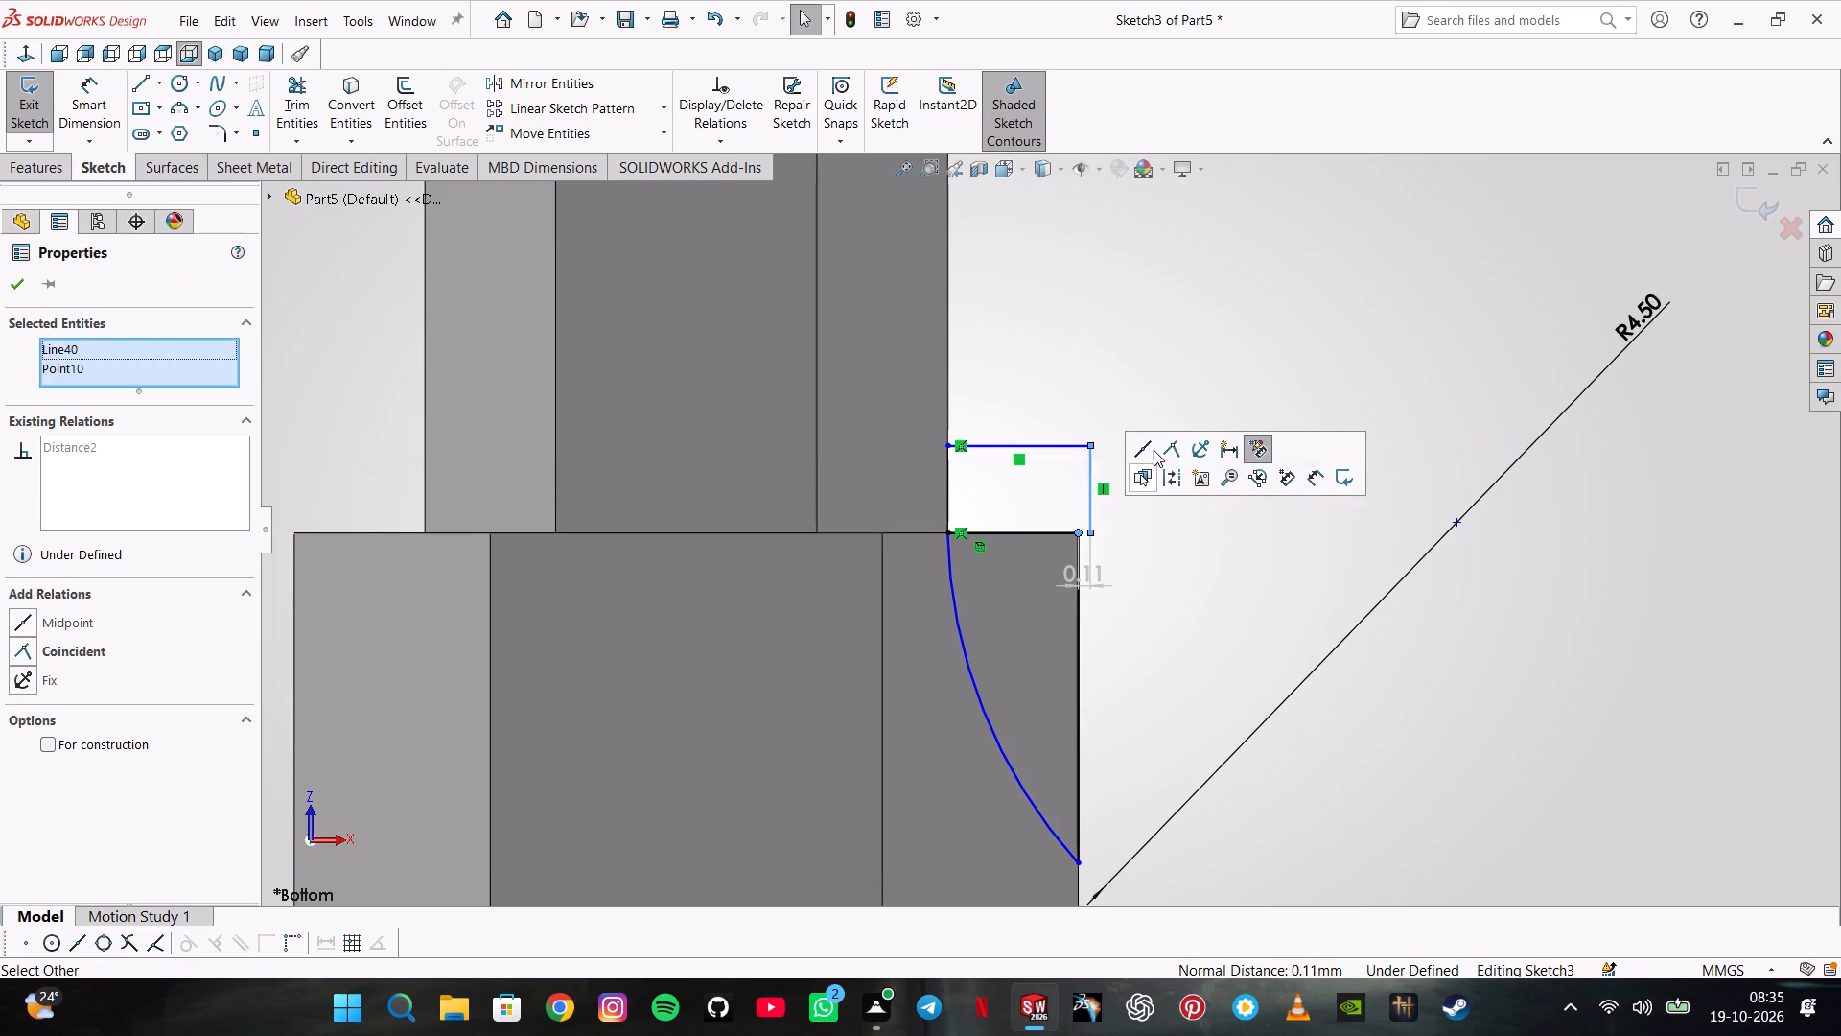
{"action": "left_click", "coordinate": [1168, 448]}
{"action": "left_click", "coordinate": [1122, 420]}
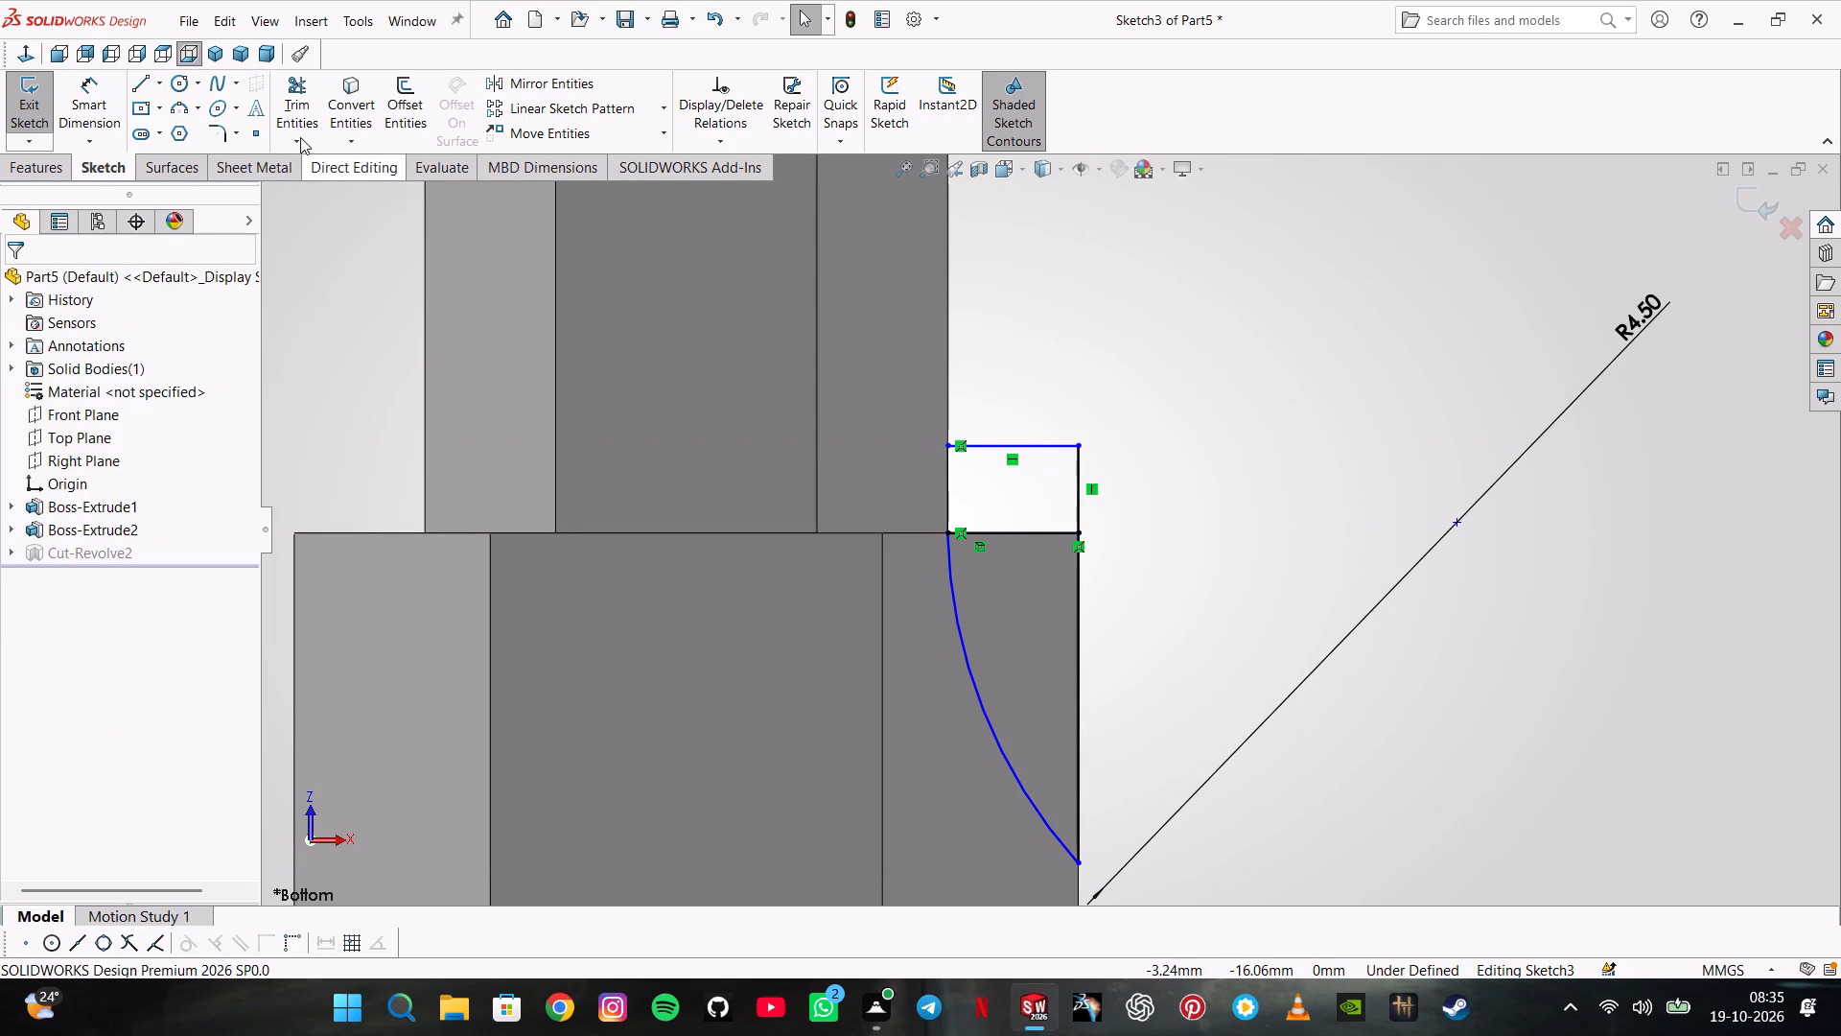
Trim away the shoulder line between the arc's endpoint and the outer corner to join both profile regions.
{"action": "left_click", "coordinate": [297, 97]}
{"action": "left_click", "coordinate": [1002, 530]}
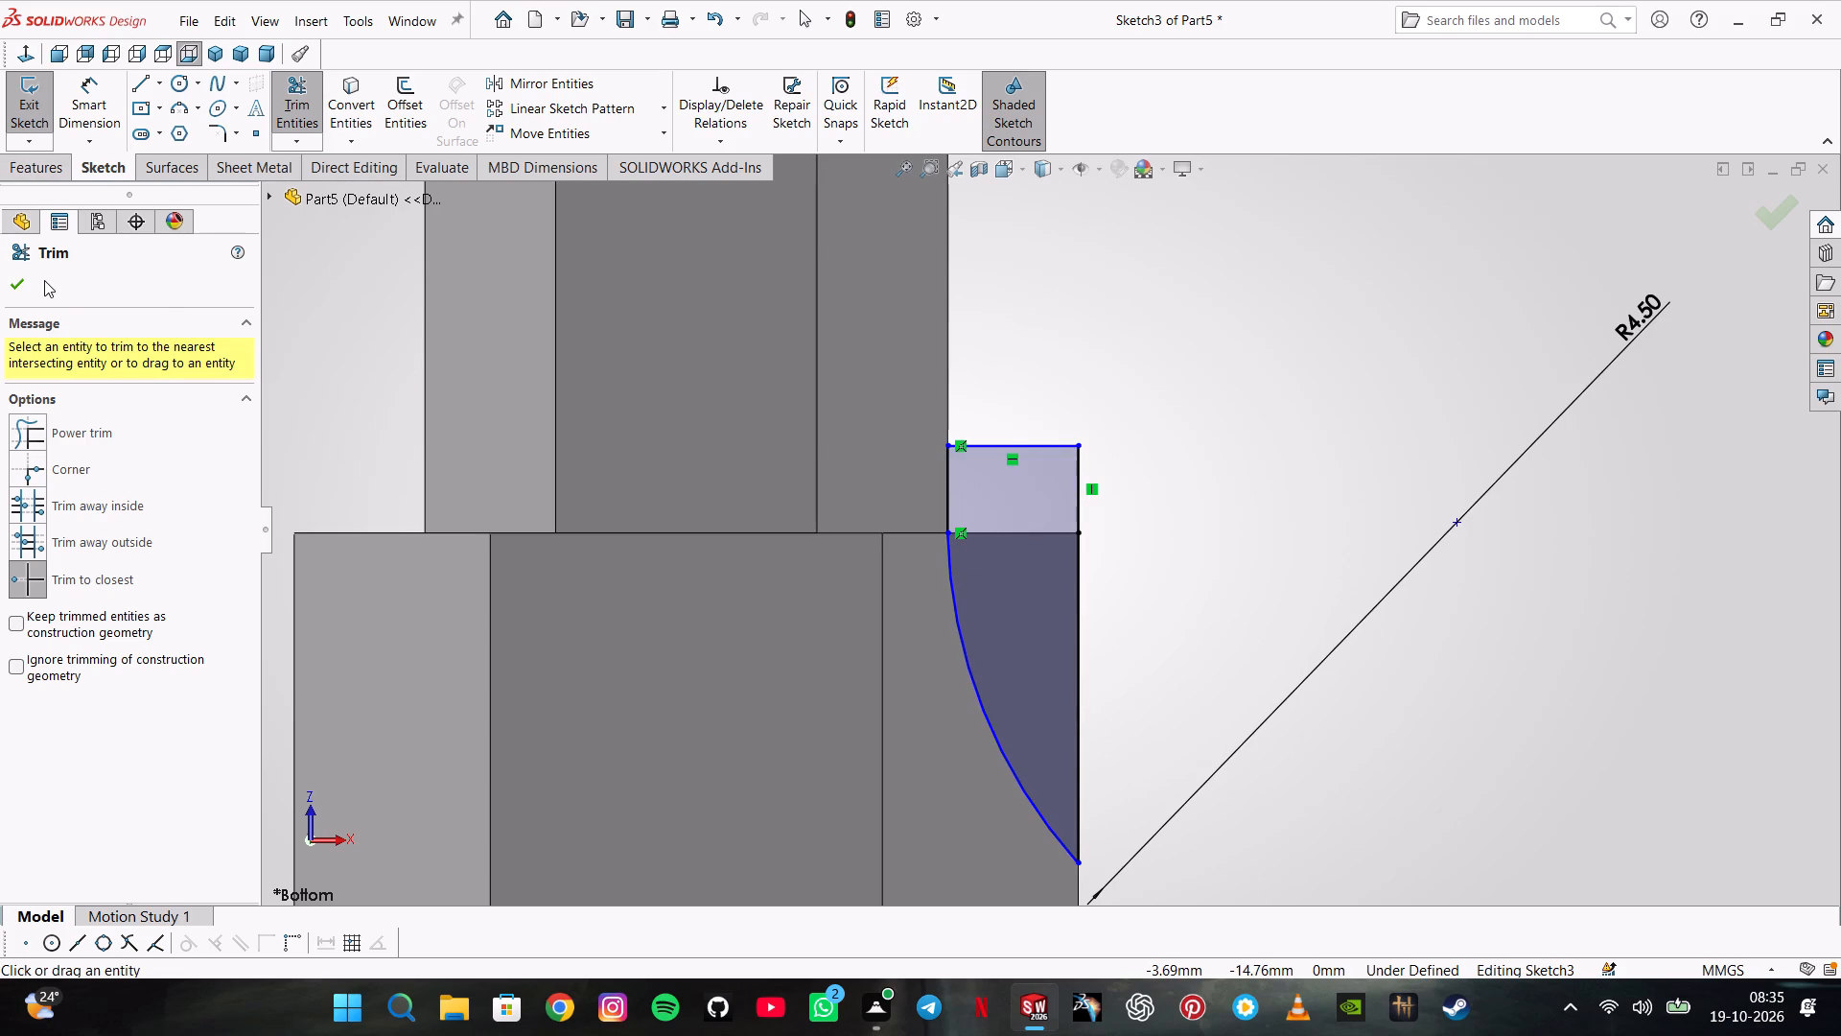
{"action": "left_click", "coordinate": [13, 293]}
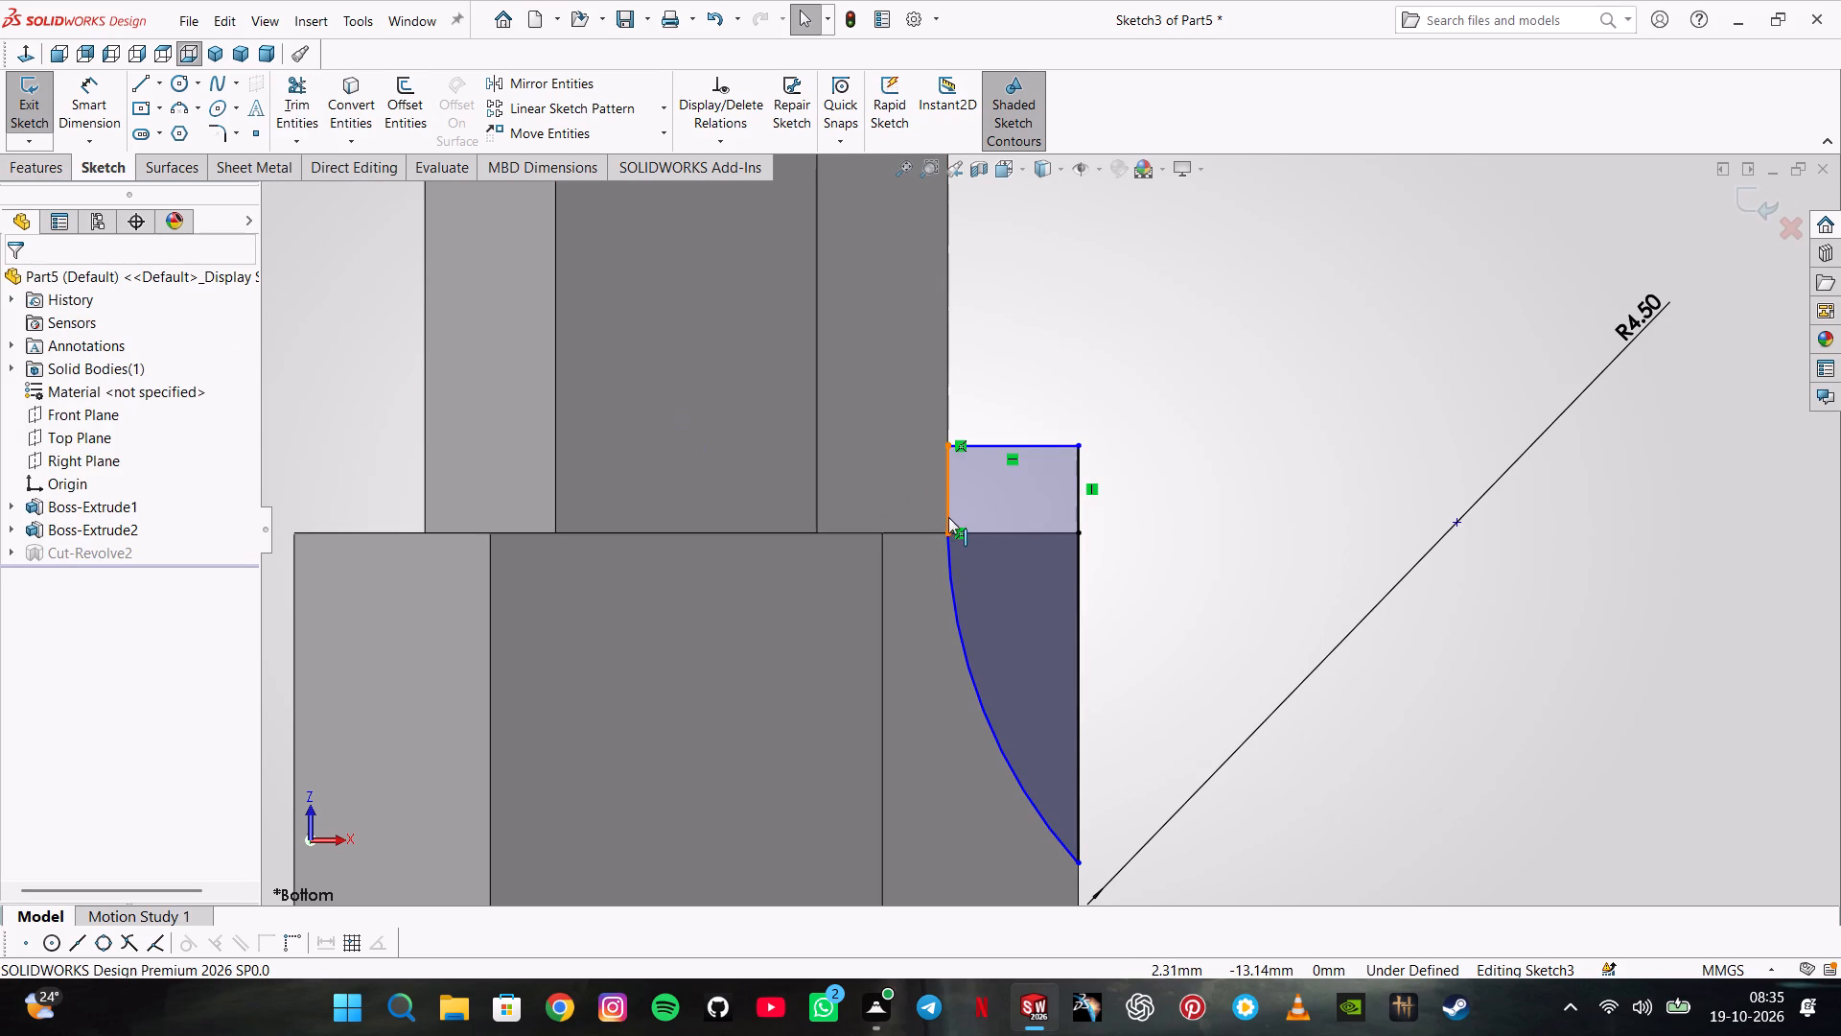
Delete the coincident relation at the arc's shoulder endpoint on the smaller hexagon's edge.
{"action": "left_click", "coordinate": [969, 538]}
{"action": "key", "text": "Escape"}
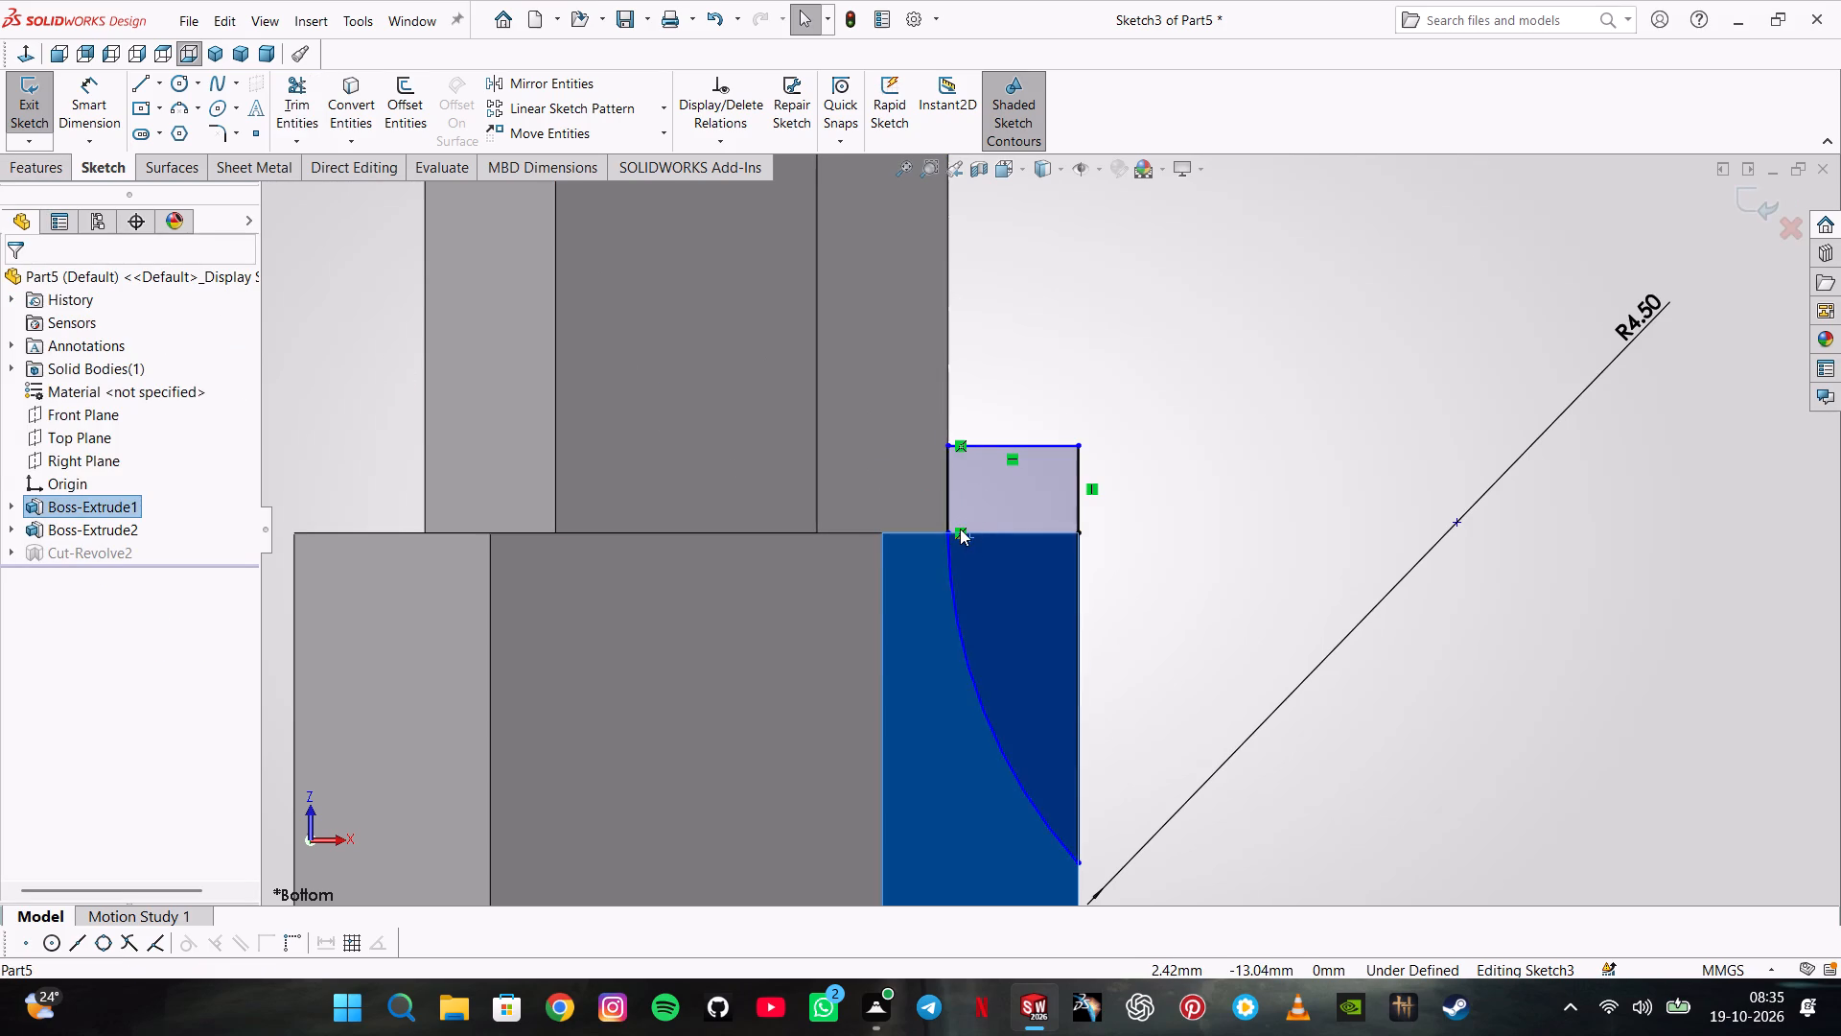
{"action": "left_click", "coordinate": [960, 530]}
{"action": "key", "text": "Delete"}
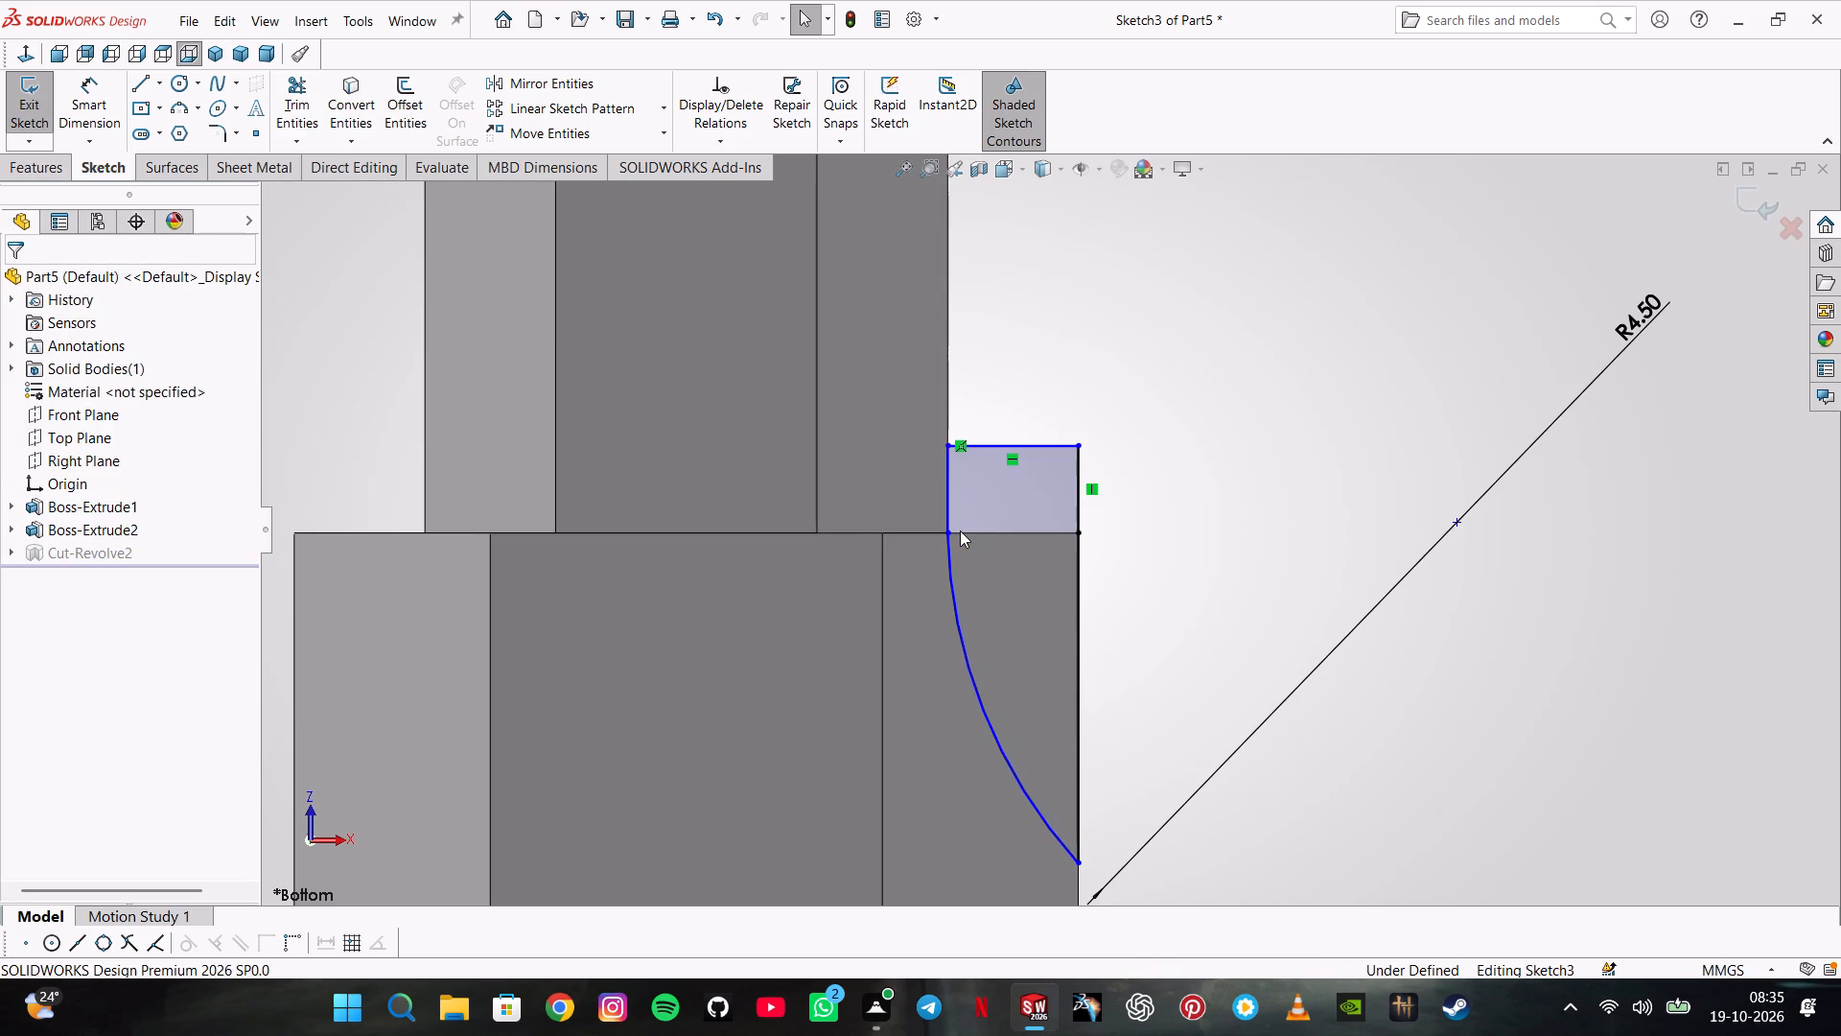
Delete the short vertical sketch line along the smaller hexagon's side edge above the arc.
{"action": "left_click_drag", "start_coordinate": [942, 498], "coordinate": [928, 496]}
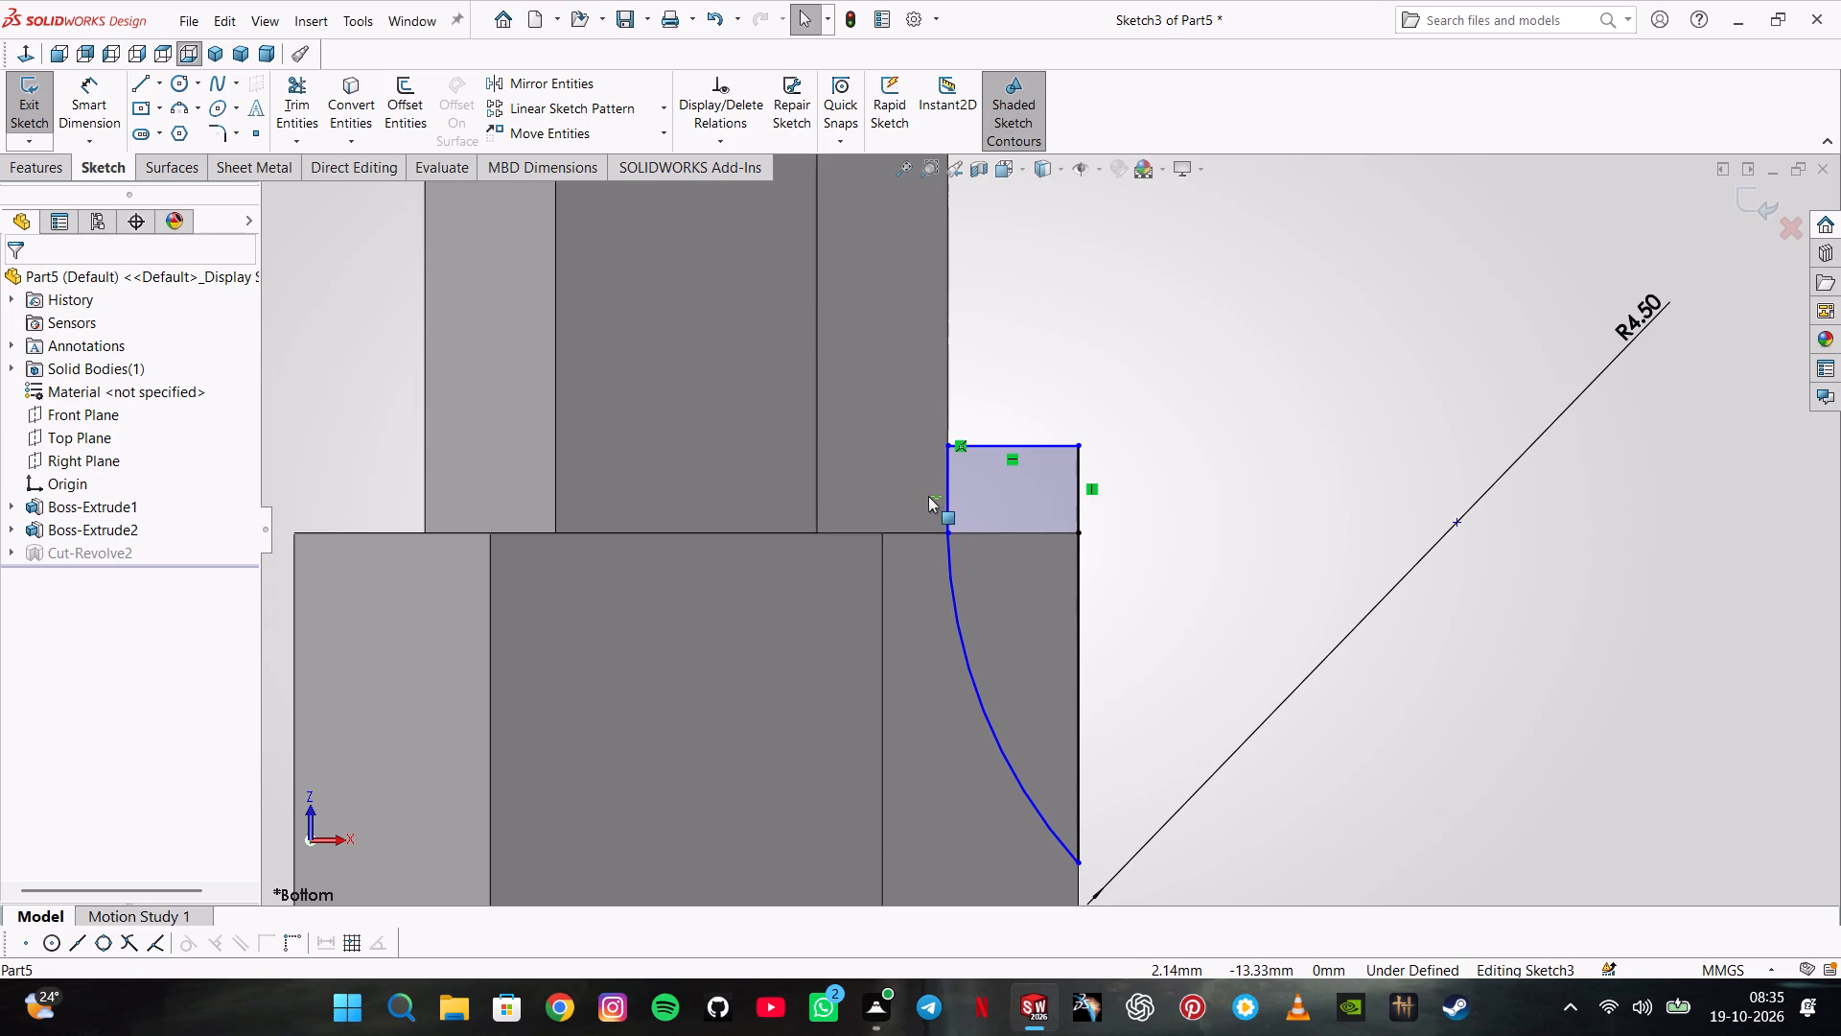
{"action": "left_click_drag", "start_coordinate": [928, 496], "coordinate": [926, 496]}
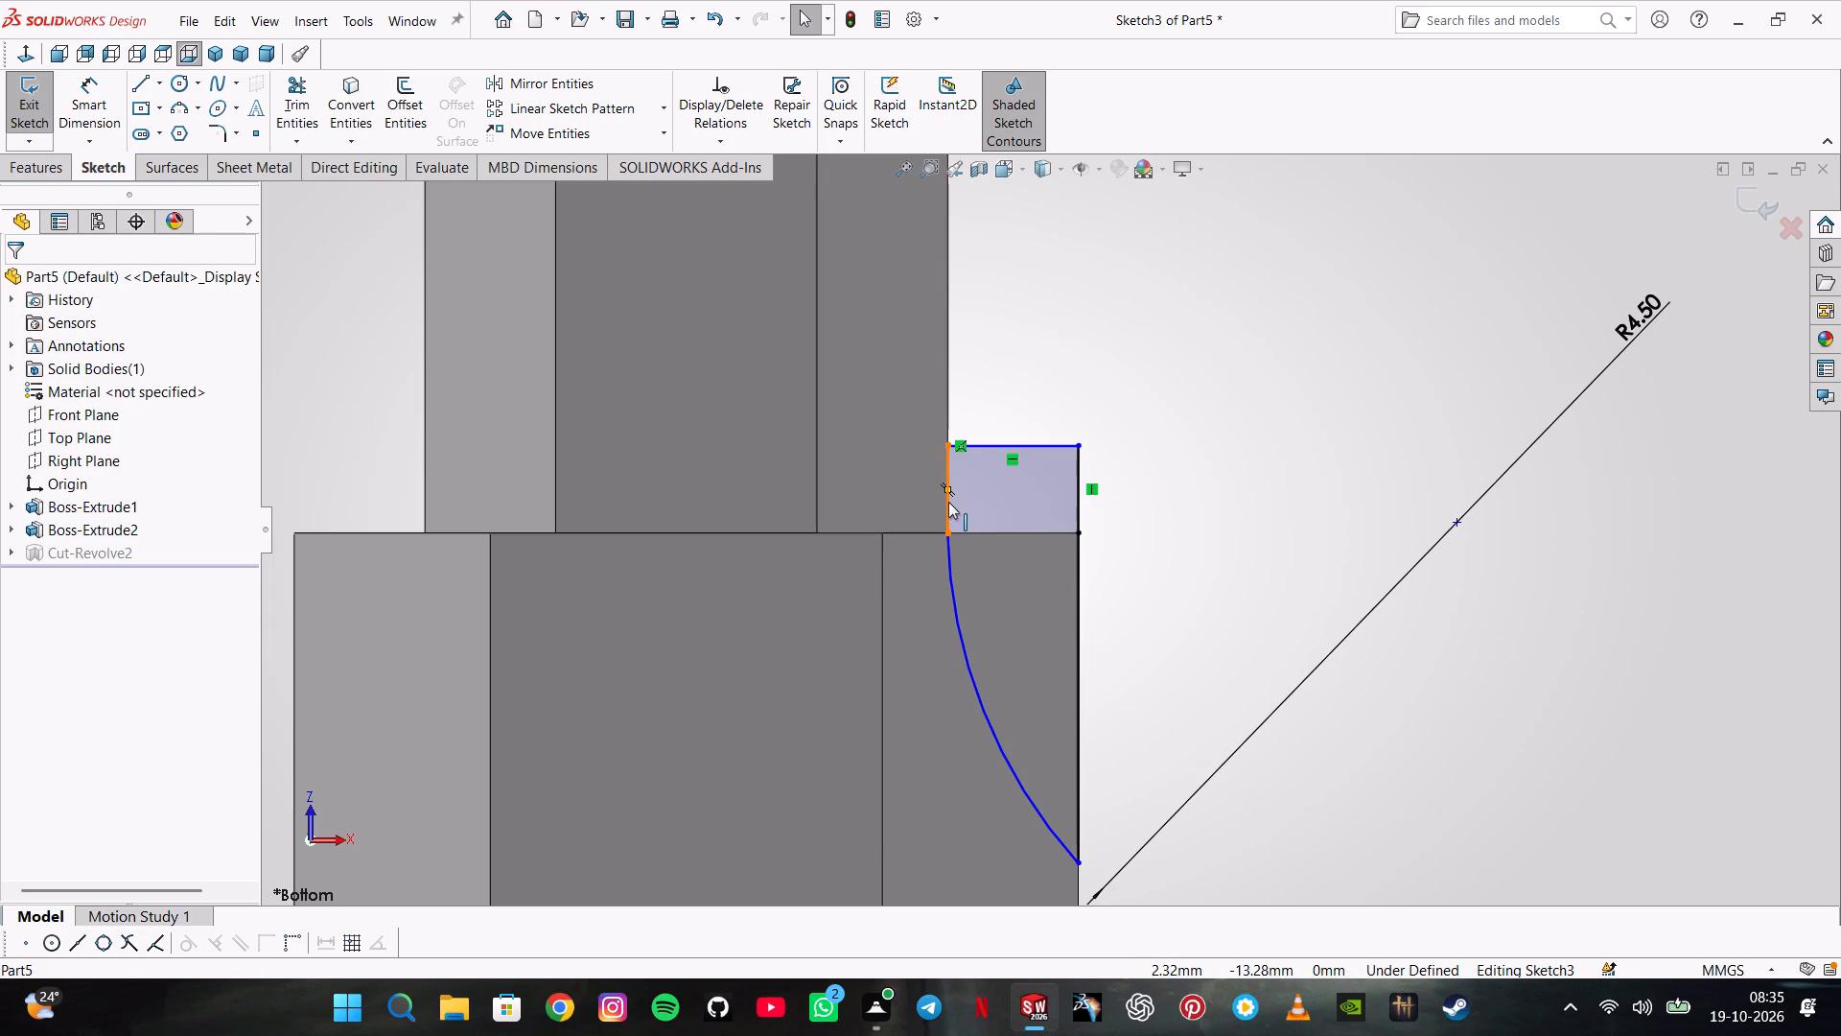
{"action": "left_click", "coordinate": [948, 502]}
{"action": "key", "text": "Delete"}
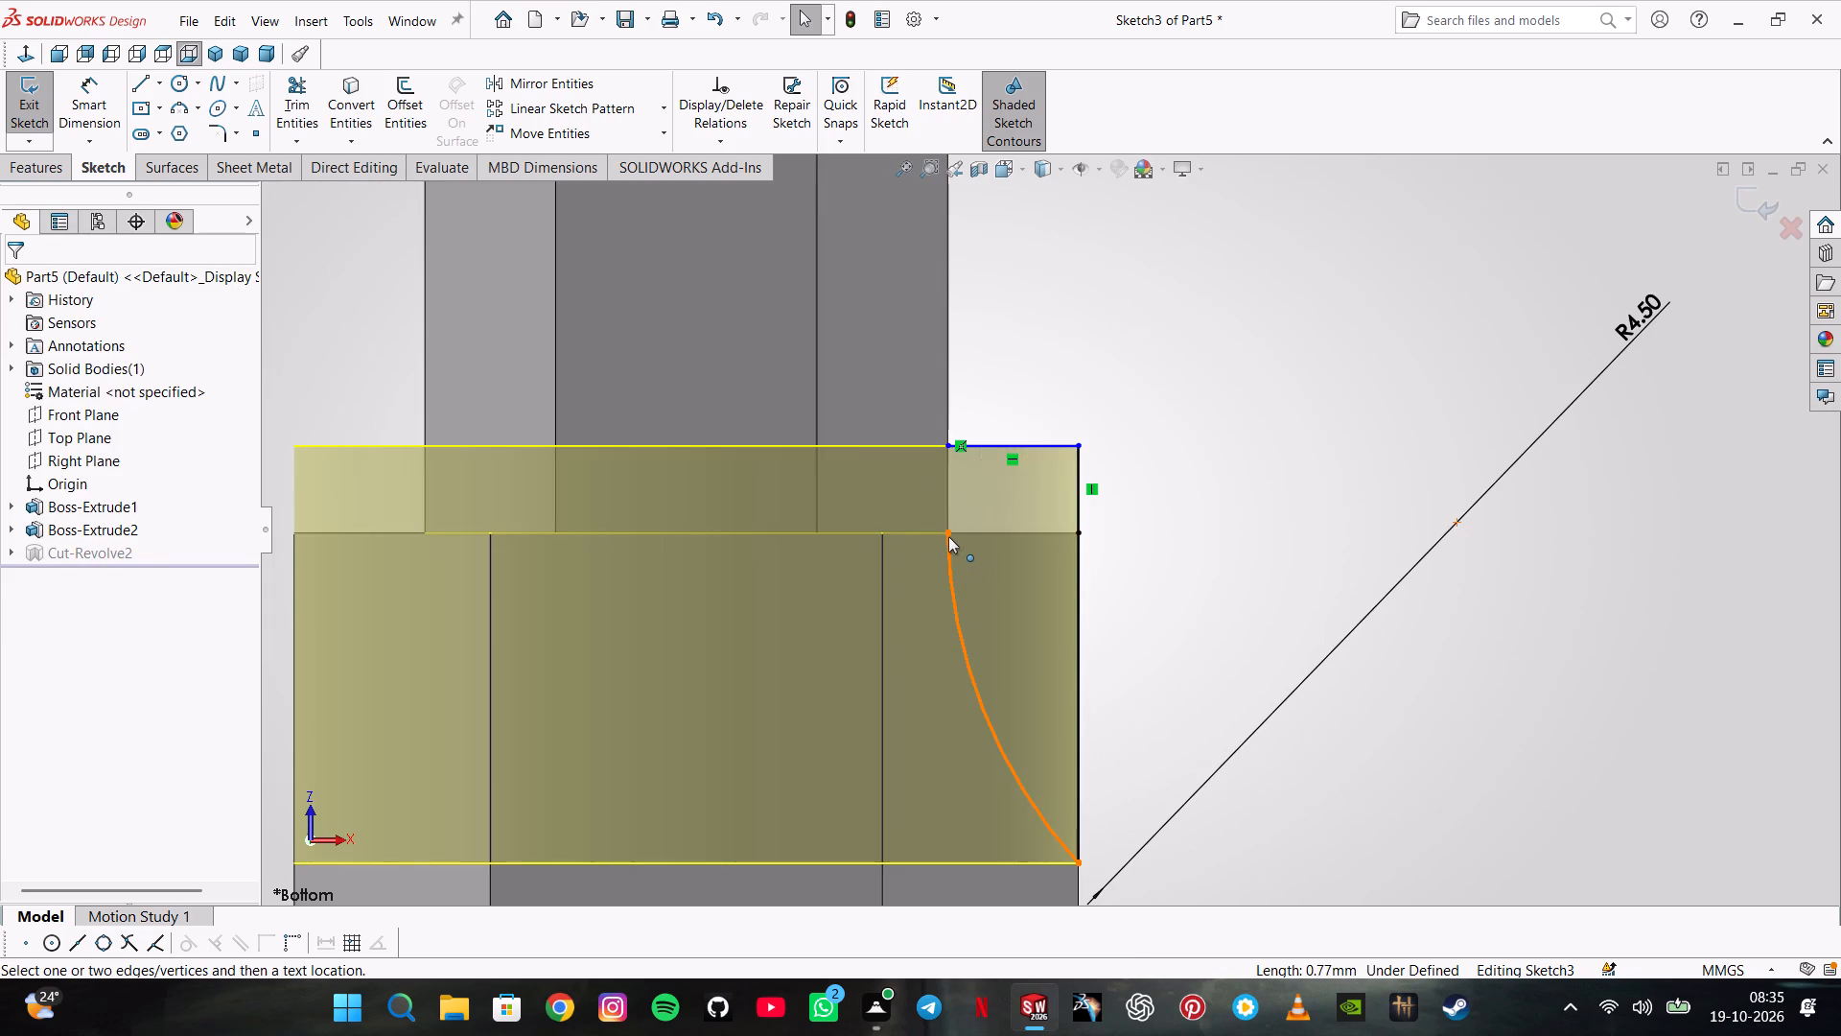
Make the arc's upper endpoint coincident with the inner endpoint of the horizontal line above the shoulder.
{"action": "left_click", "coordinate": [948, 536]}
{"action": "left_click", "coordinate": [952, 448], "text": "ctrl"}
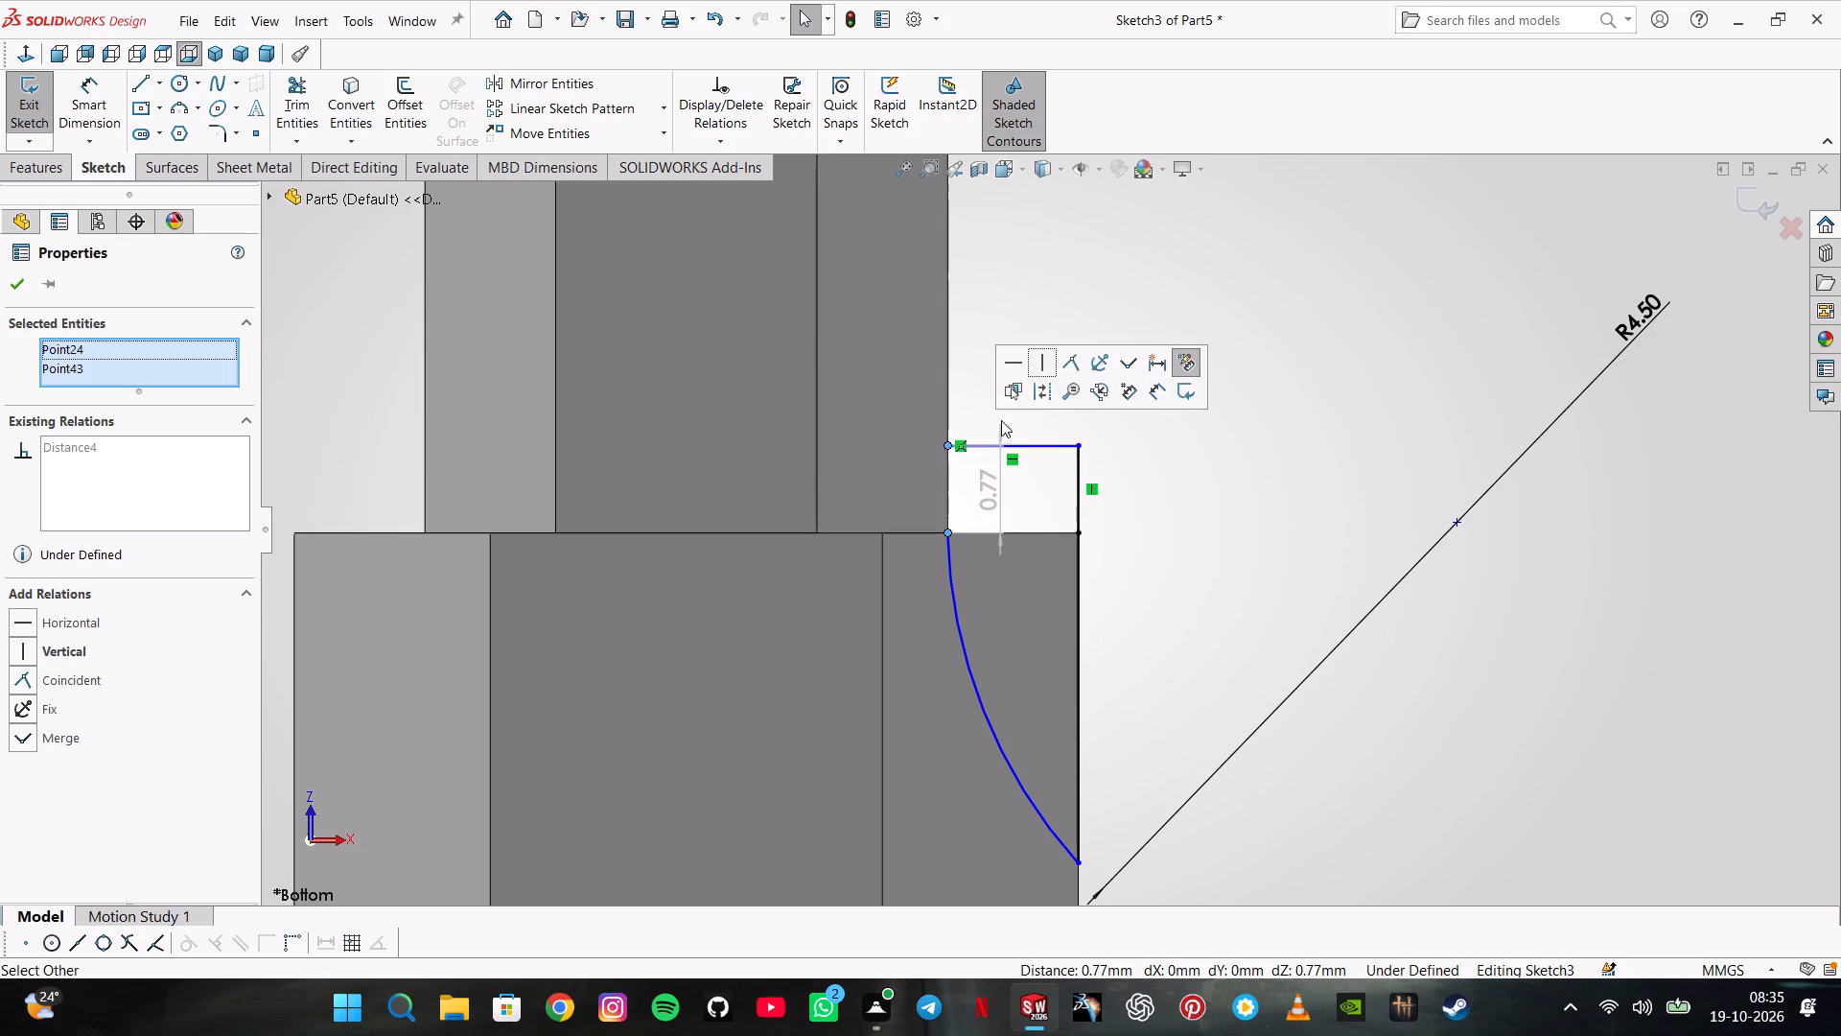
{"action": "left_click", "coordinate": [1071, 371]}
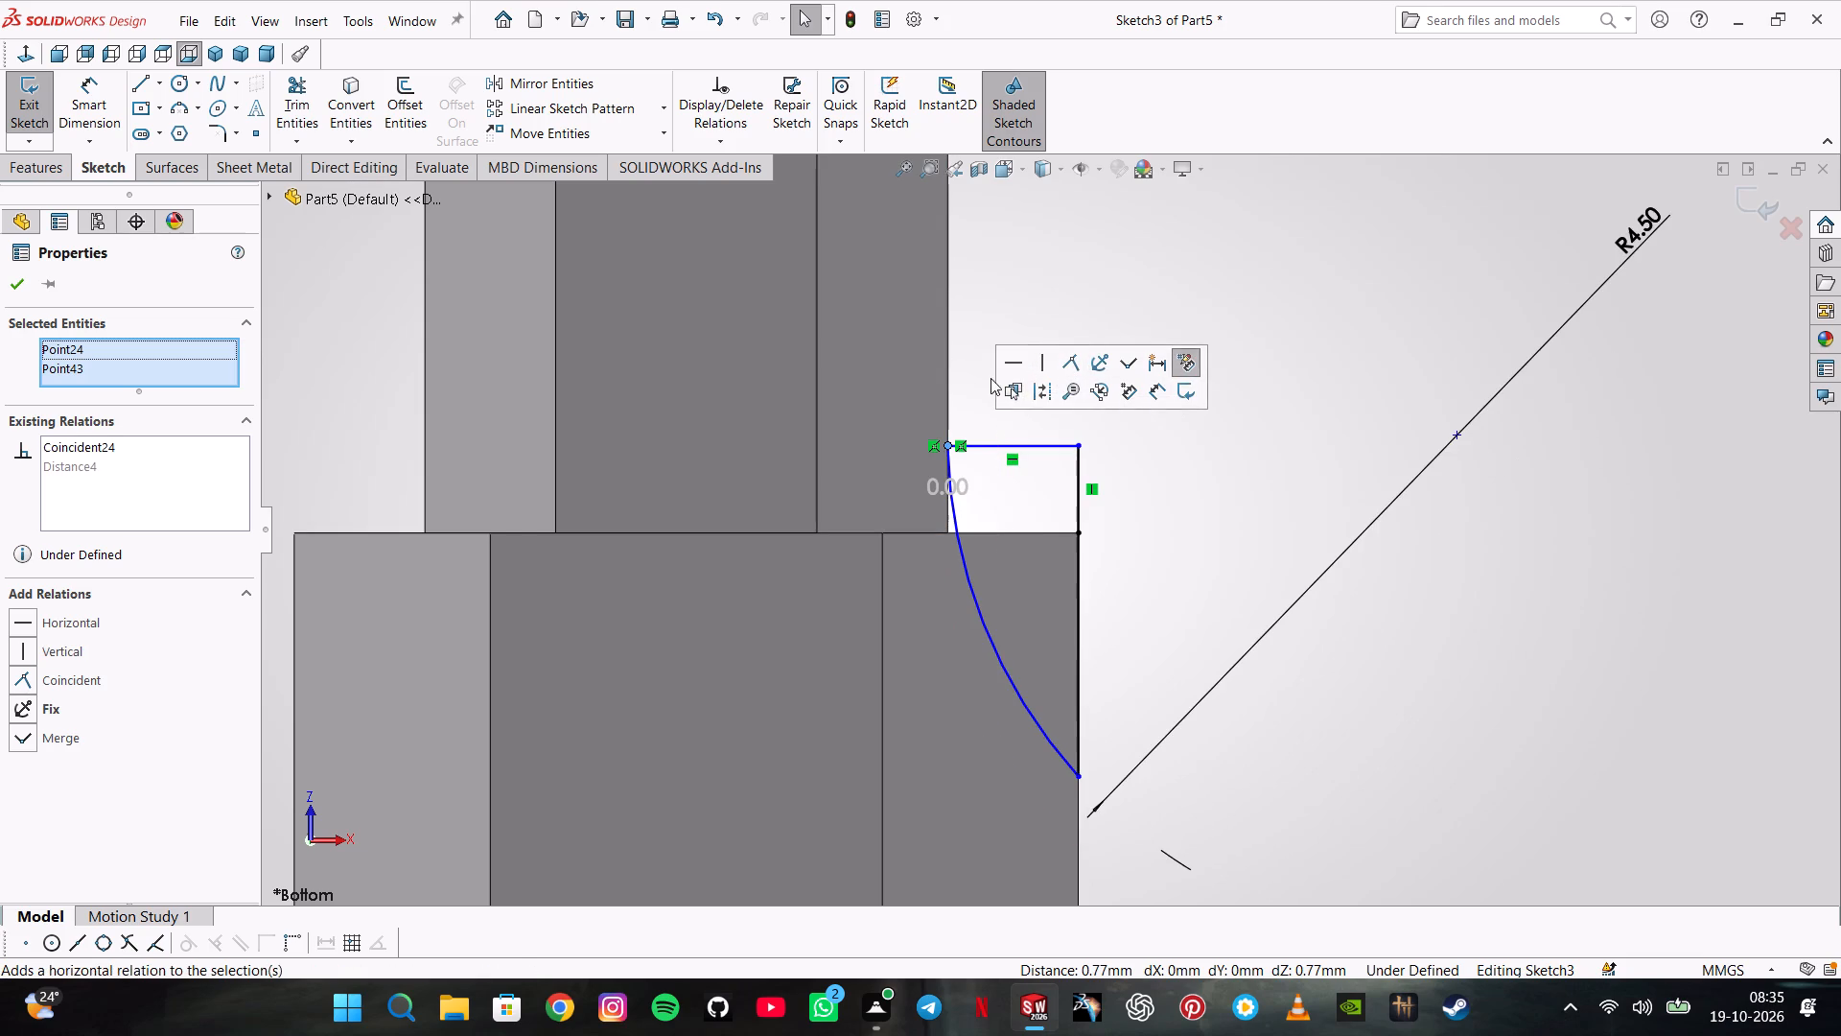
{"action": "left_click", "coordinate": [1019, 293]}
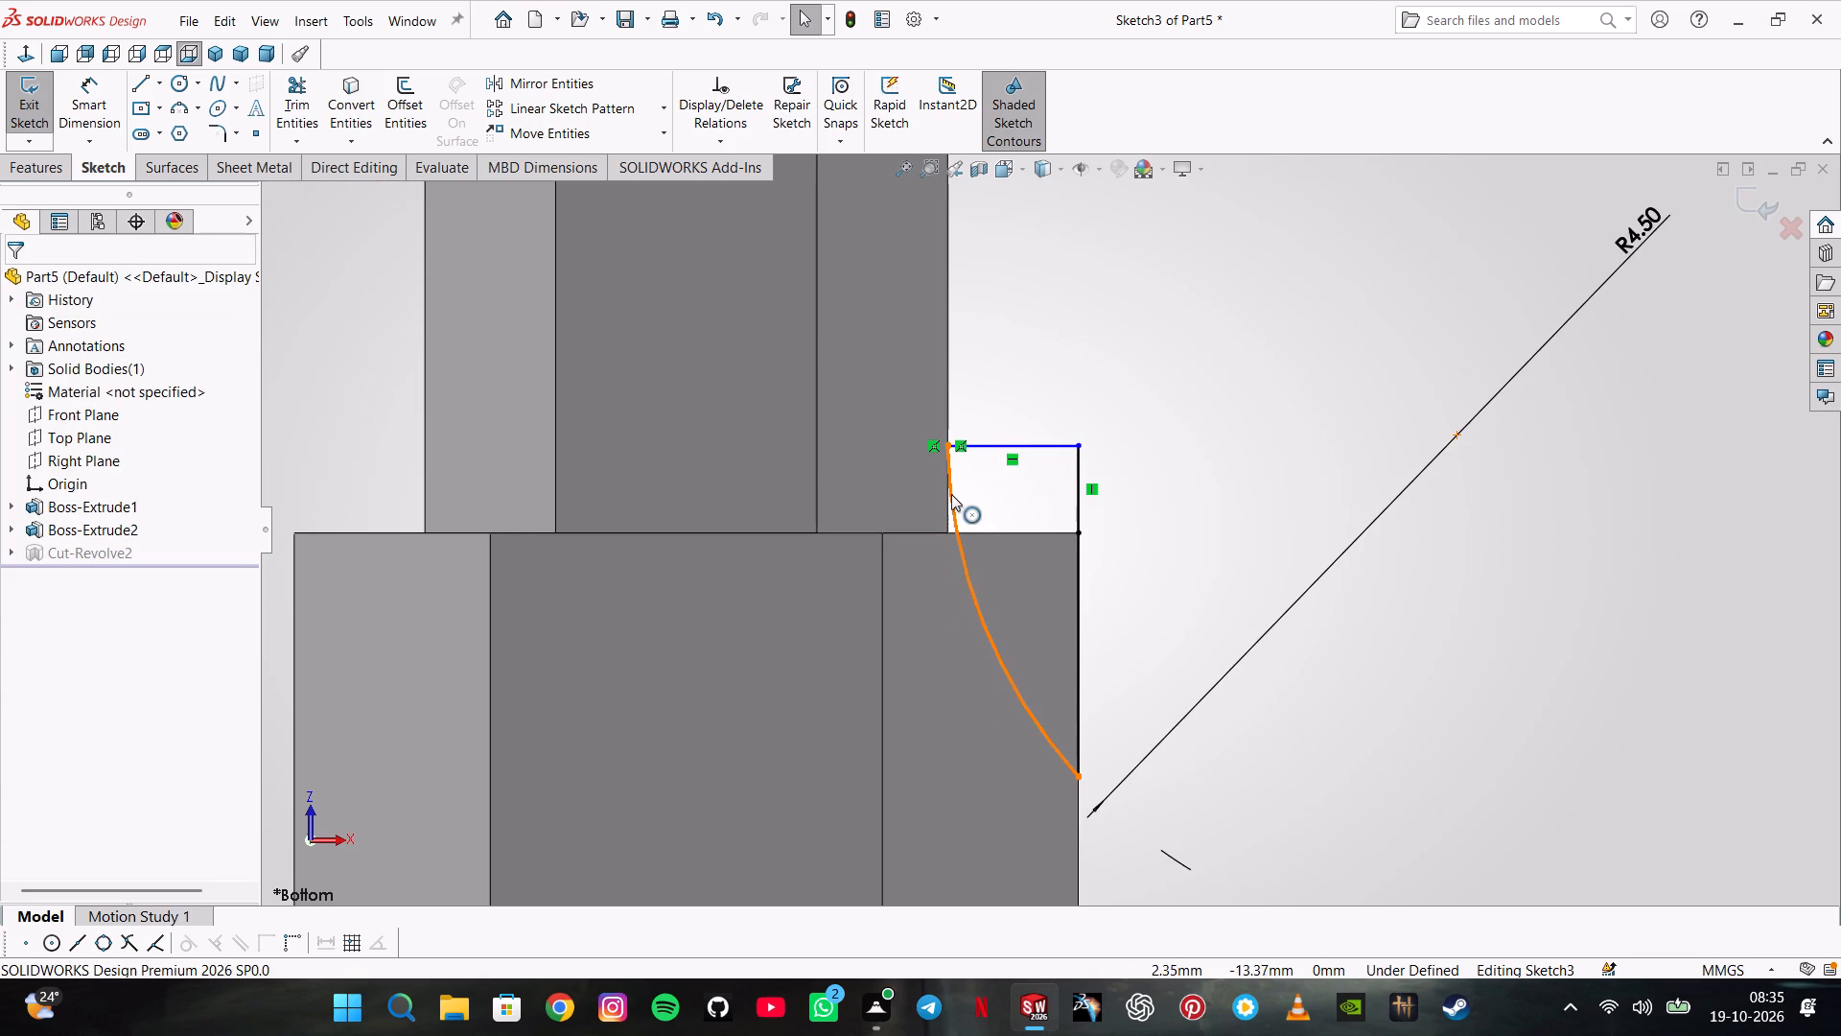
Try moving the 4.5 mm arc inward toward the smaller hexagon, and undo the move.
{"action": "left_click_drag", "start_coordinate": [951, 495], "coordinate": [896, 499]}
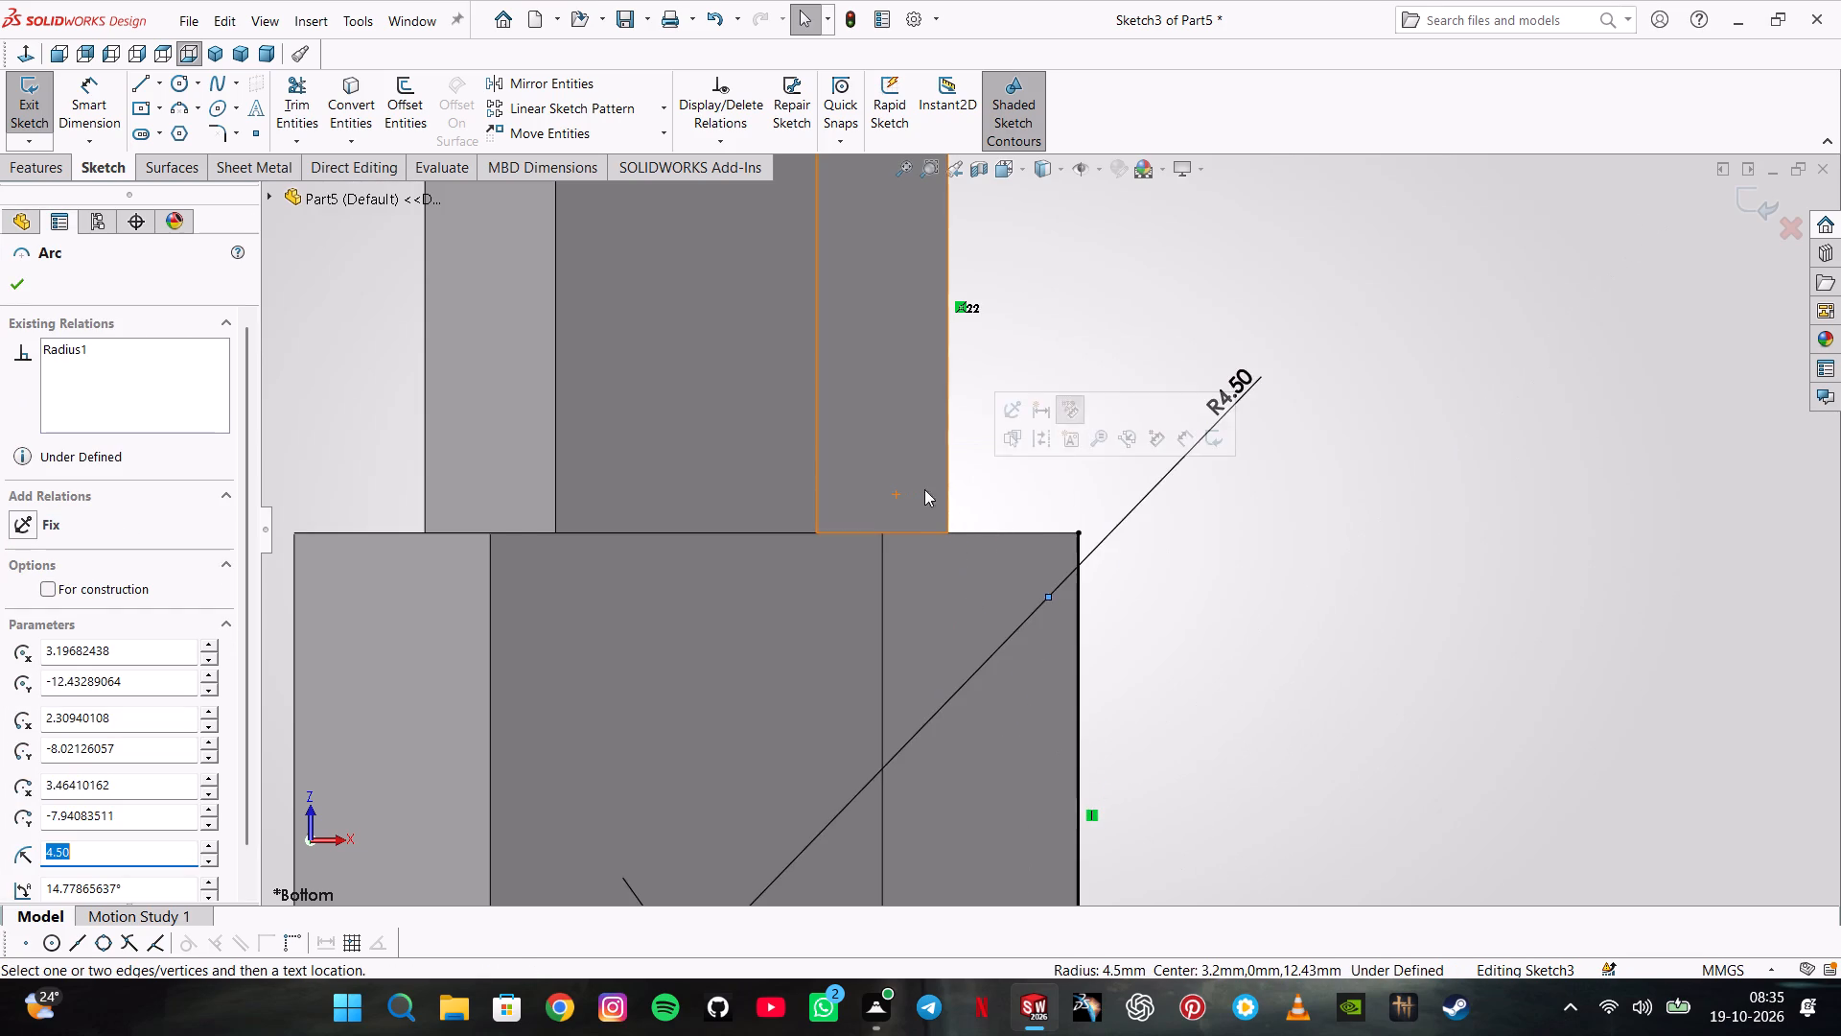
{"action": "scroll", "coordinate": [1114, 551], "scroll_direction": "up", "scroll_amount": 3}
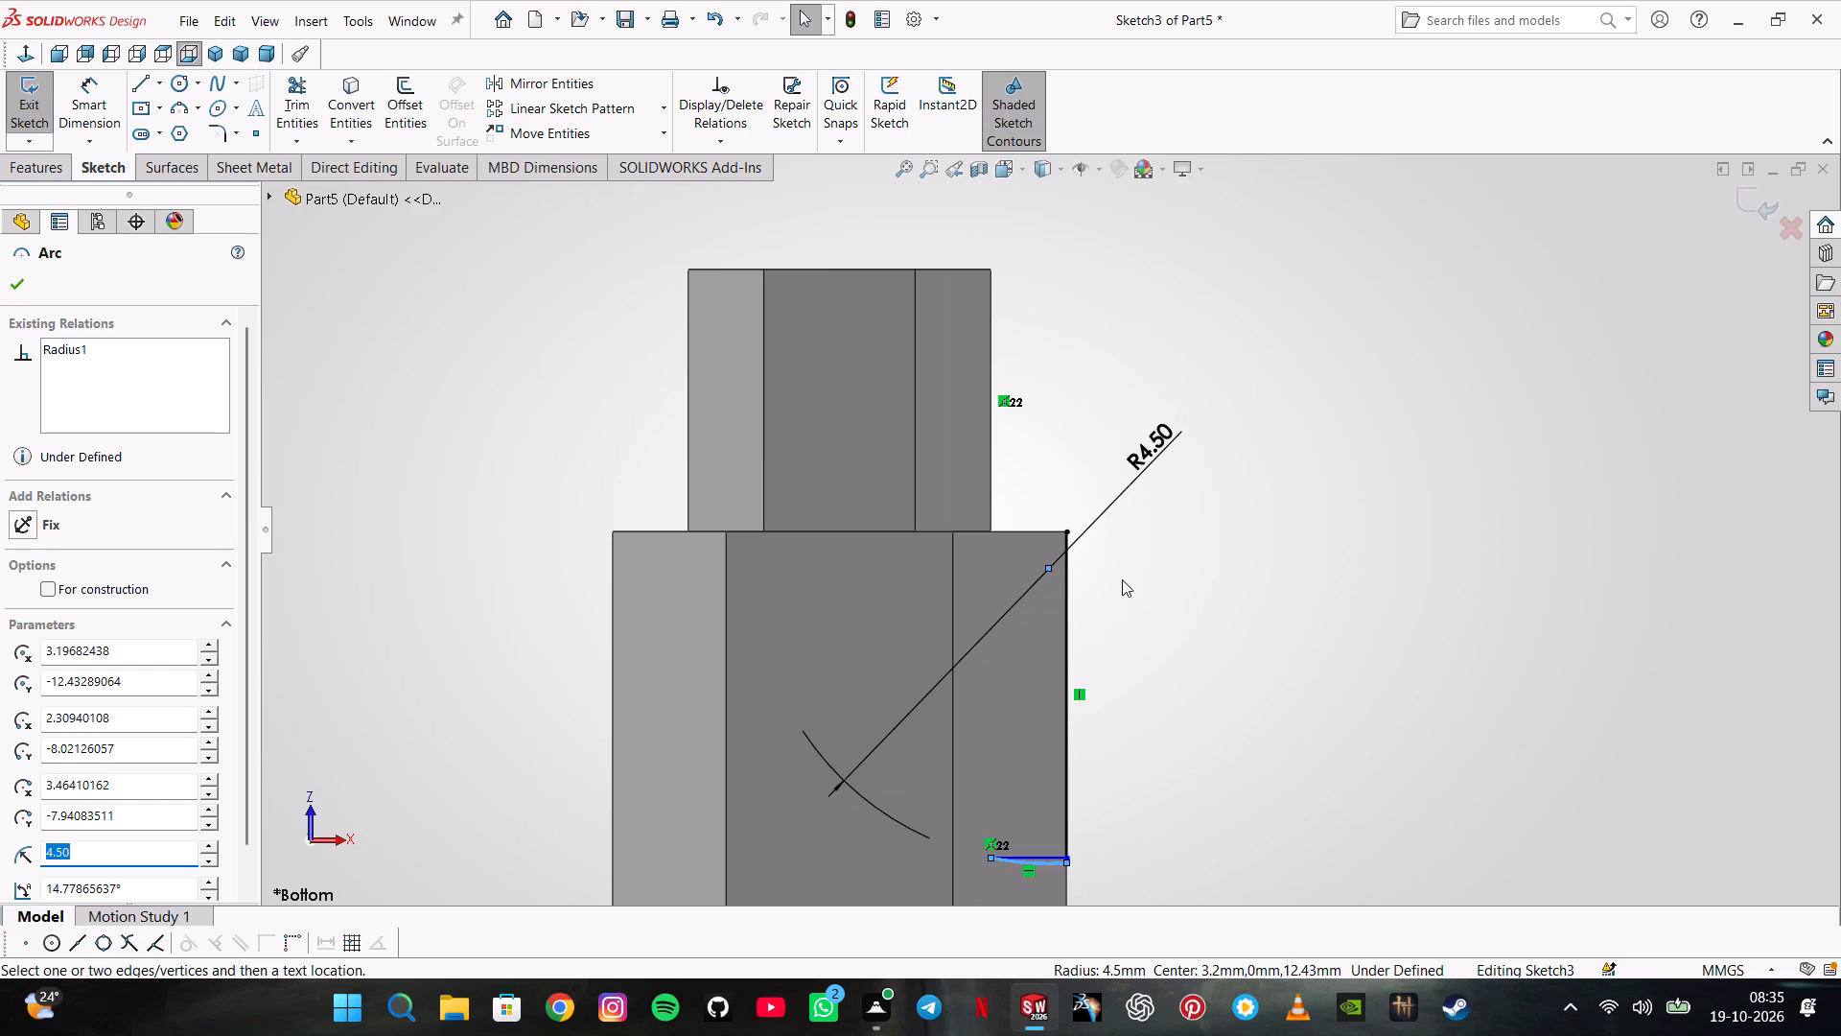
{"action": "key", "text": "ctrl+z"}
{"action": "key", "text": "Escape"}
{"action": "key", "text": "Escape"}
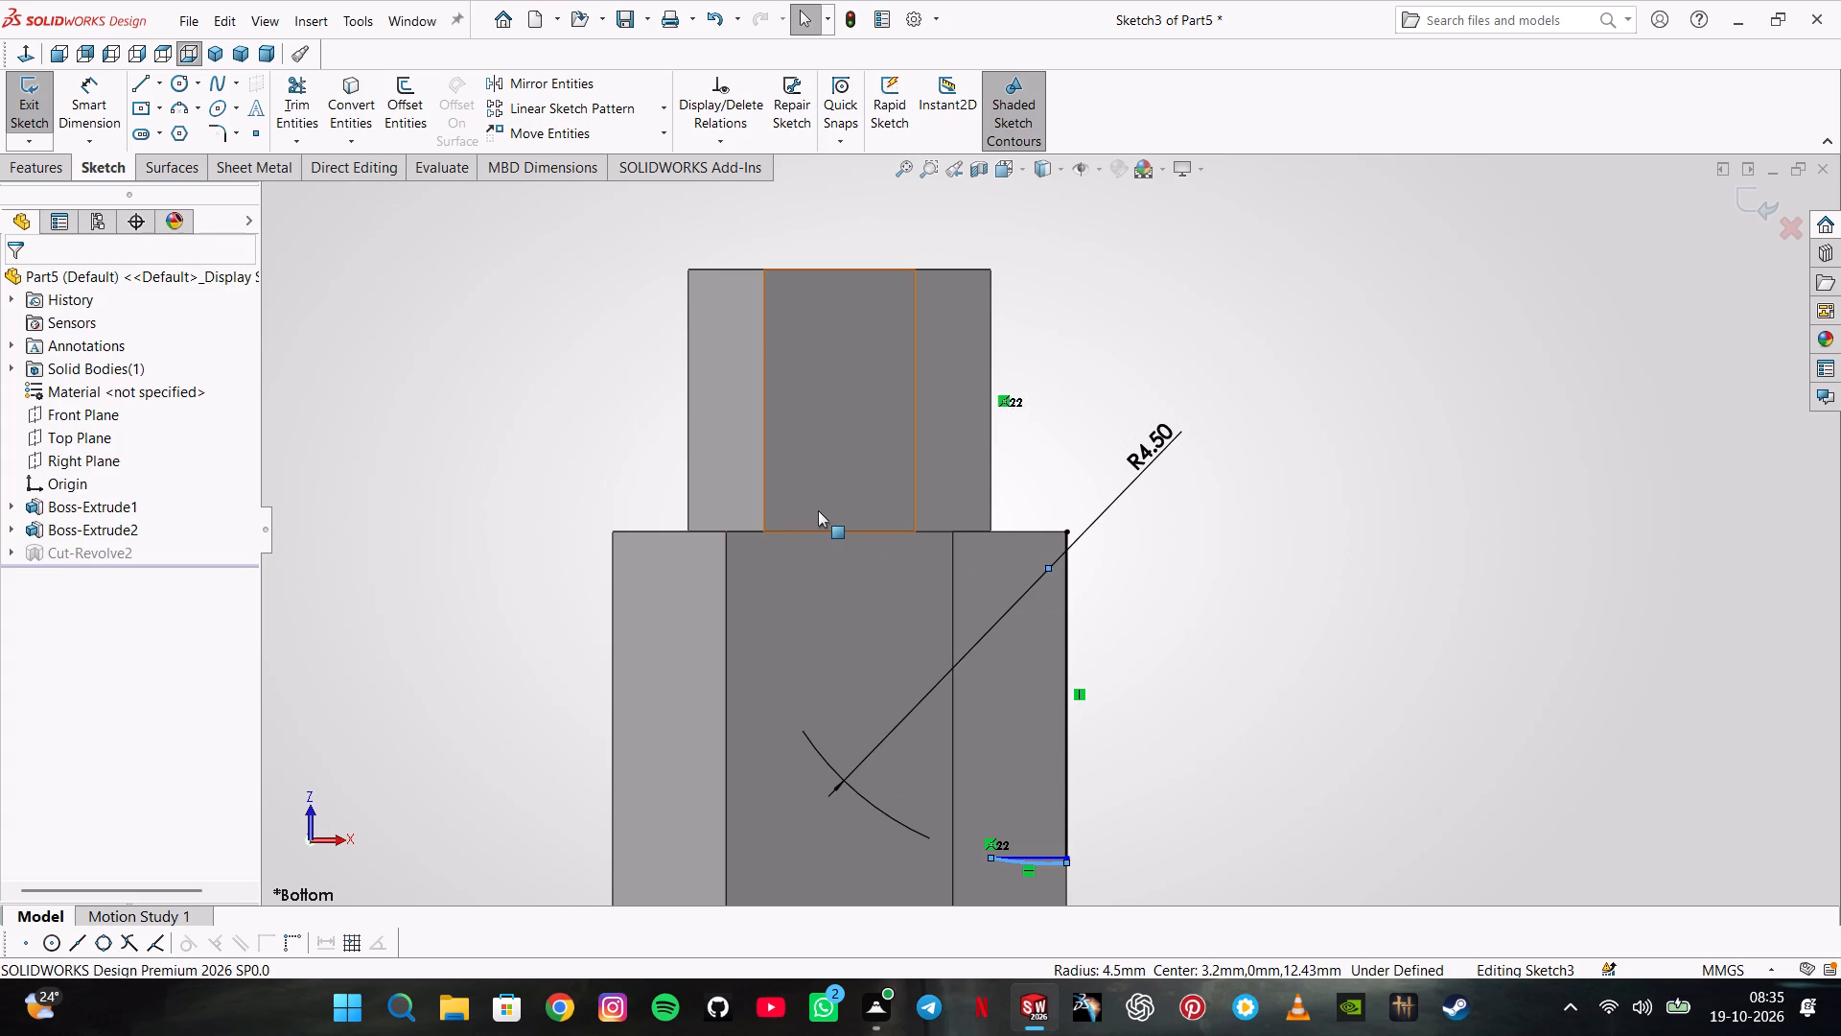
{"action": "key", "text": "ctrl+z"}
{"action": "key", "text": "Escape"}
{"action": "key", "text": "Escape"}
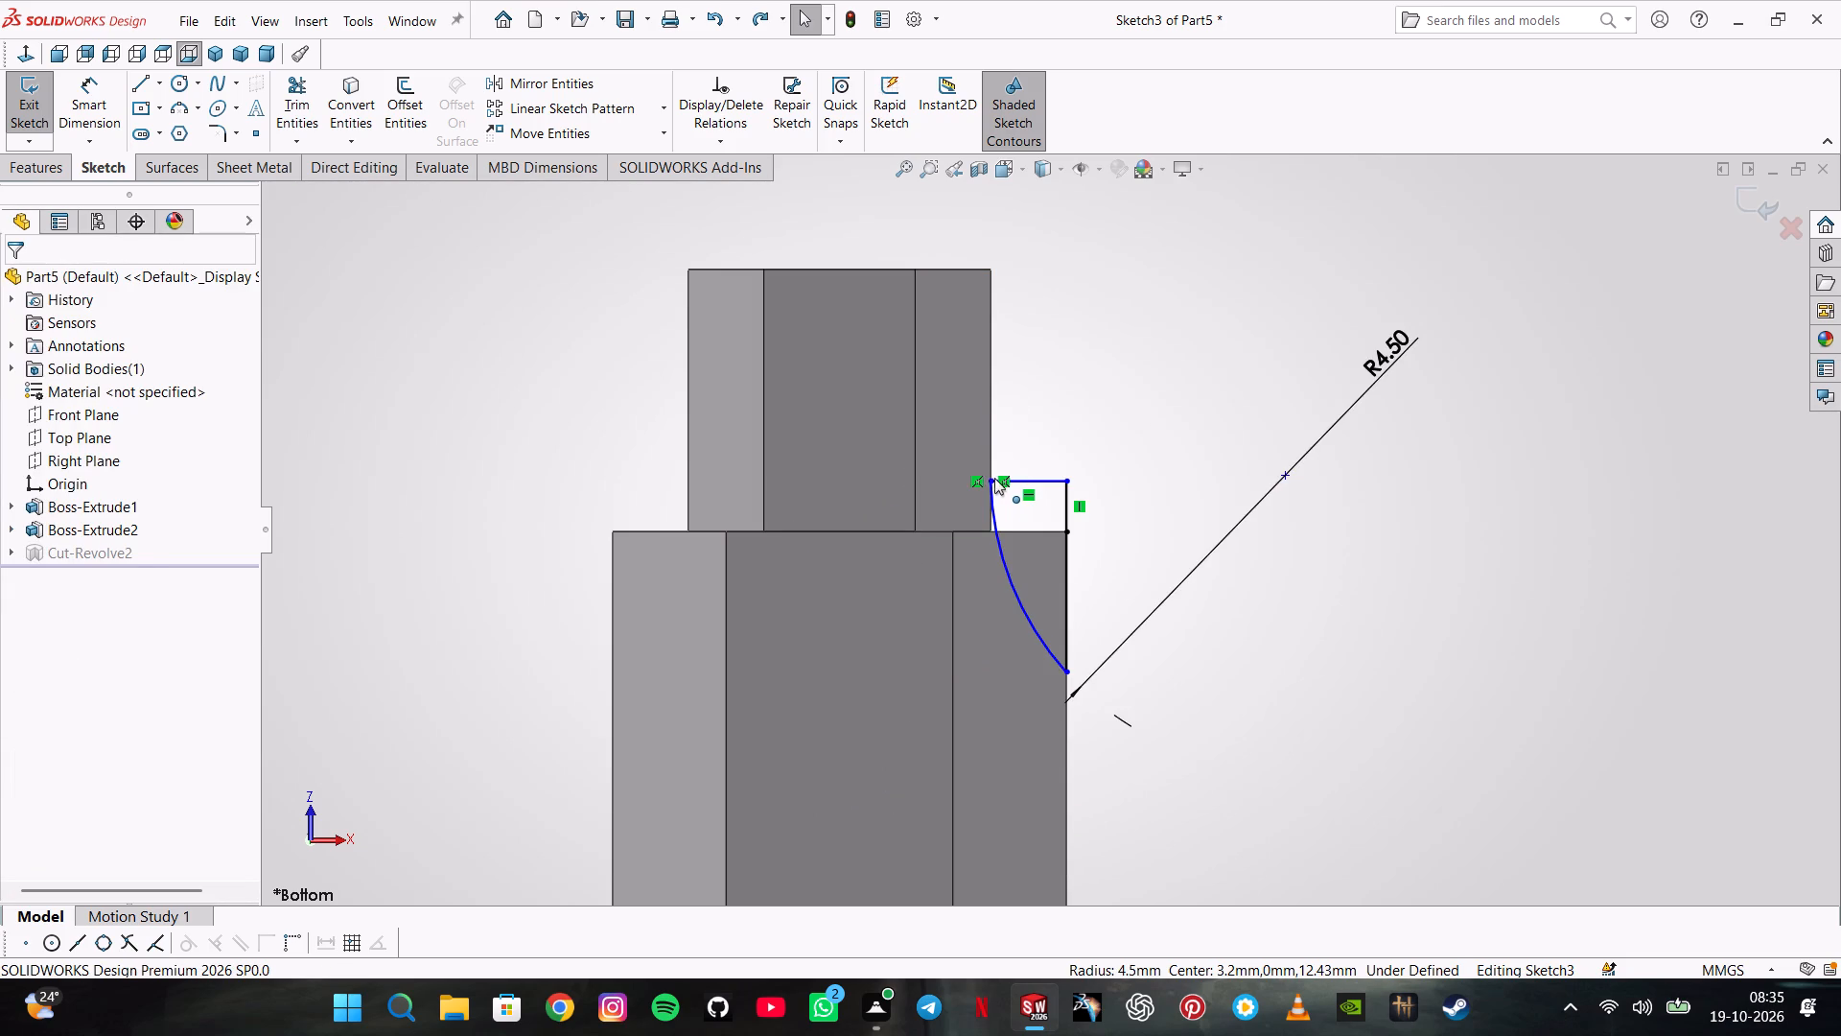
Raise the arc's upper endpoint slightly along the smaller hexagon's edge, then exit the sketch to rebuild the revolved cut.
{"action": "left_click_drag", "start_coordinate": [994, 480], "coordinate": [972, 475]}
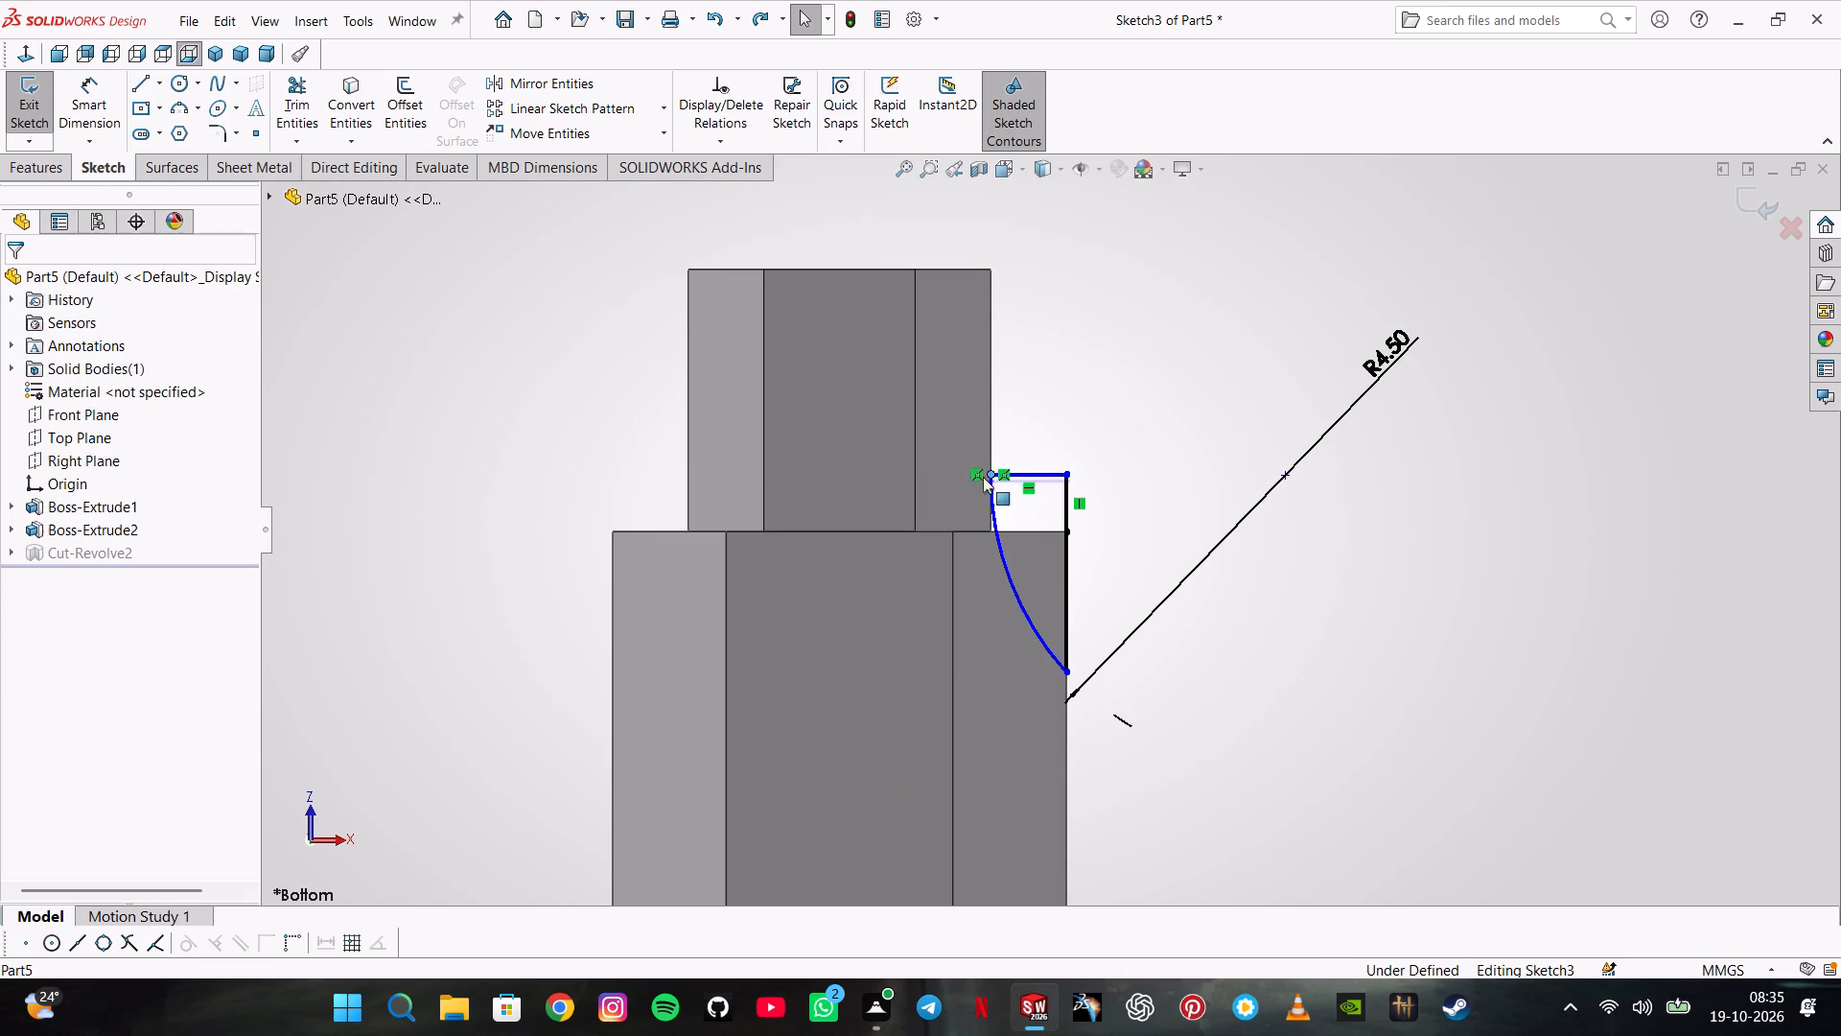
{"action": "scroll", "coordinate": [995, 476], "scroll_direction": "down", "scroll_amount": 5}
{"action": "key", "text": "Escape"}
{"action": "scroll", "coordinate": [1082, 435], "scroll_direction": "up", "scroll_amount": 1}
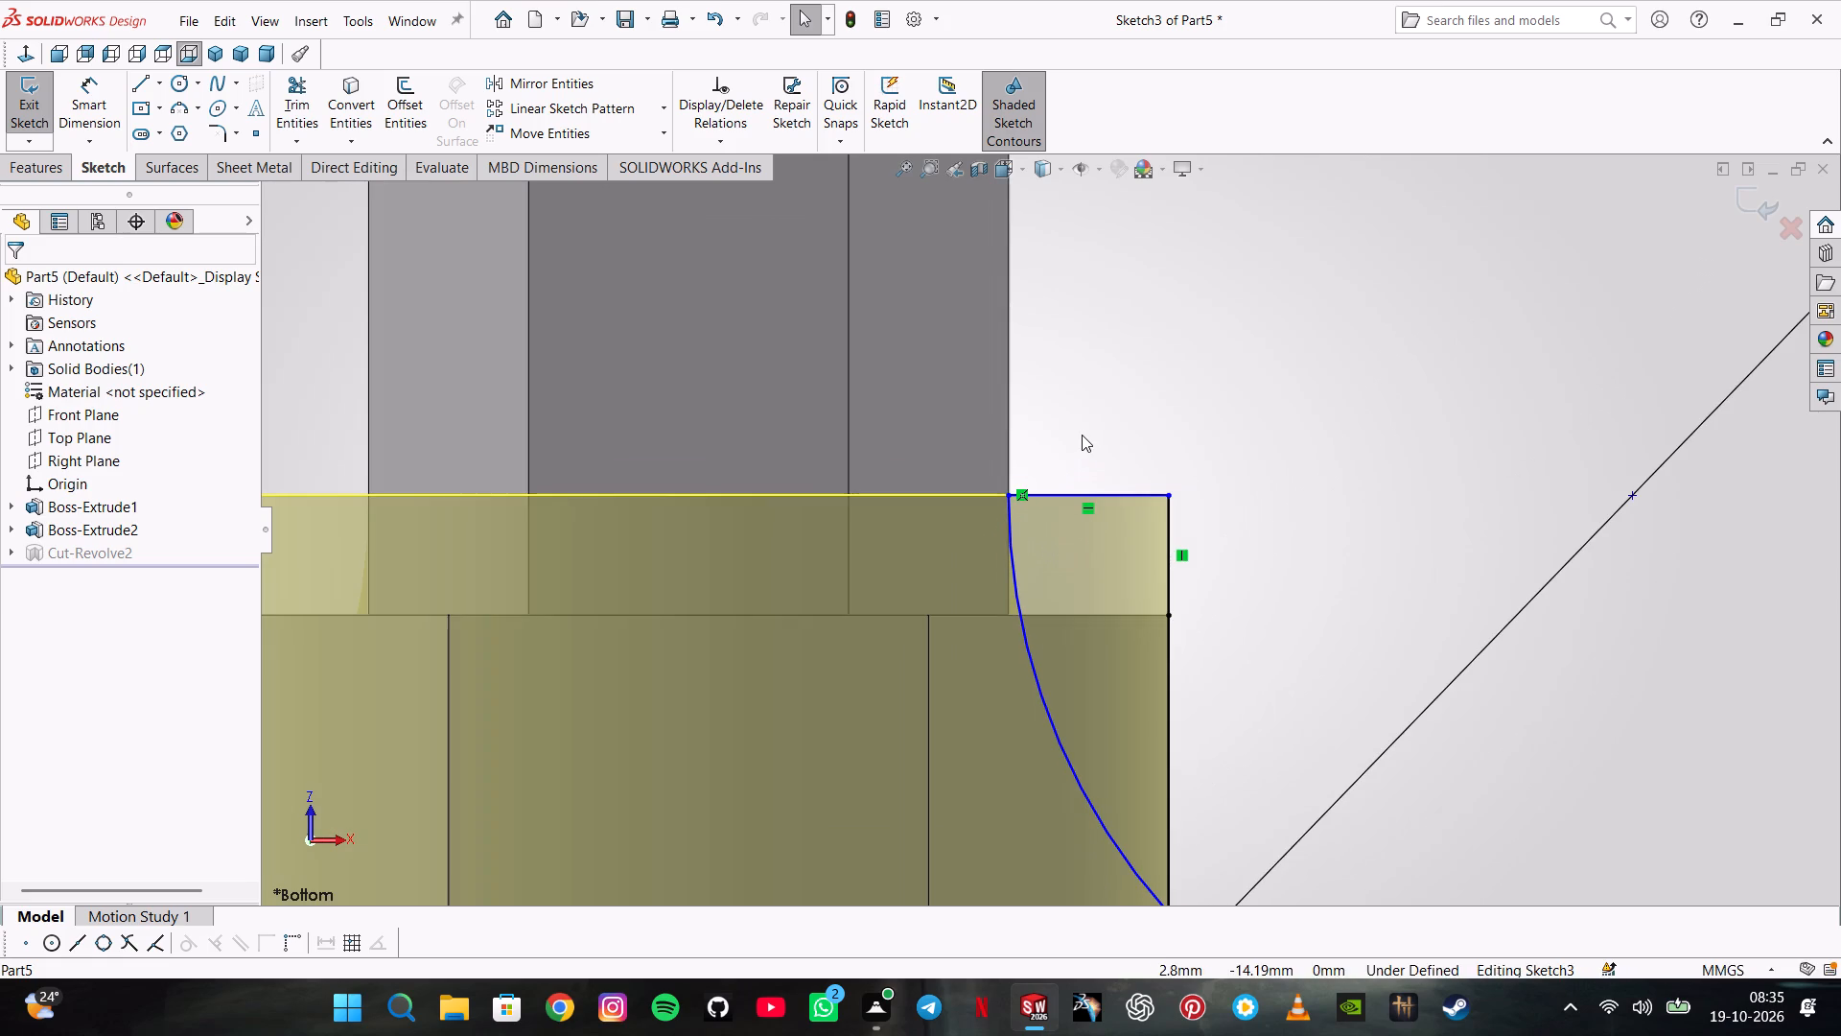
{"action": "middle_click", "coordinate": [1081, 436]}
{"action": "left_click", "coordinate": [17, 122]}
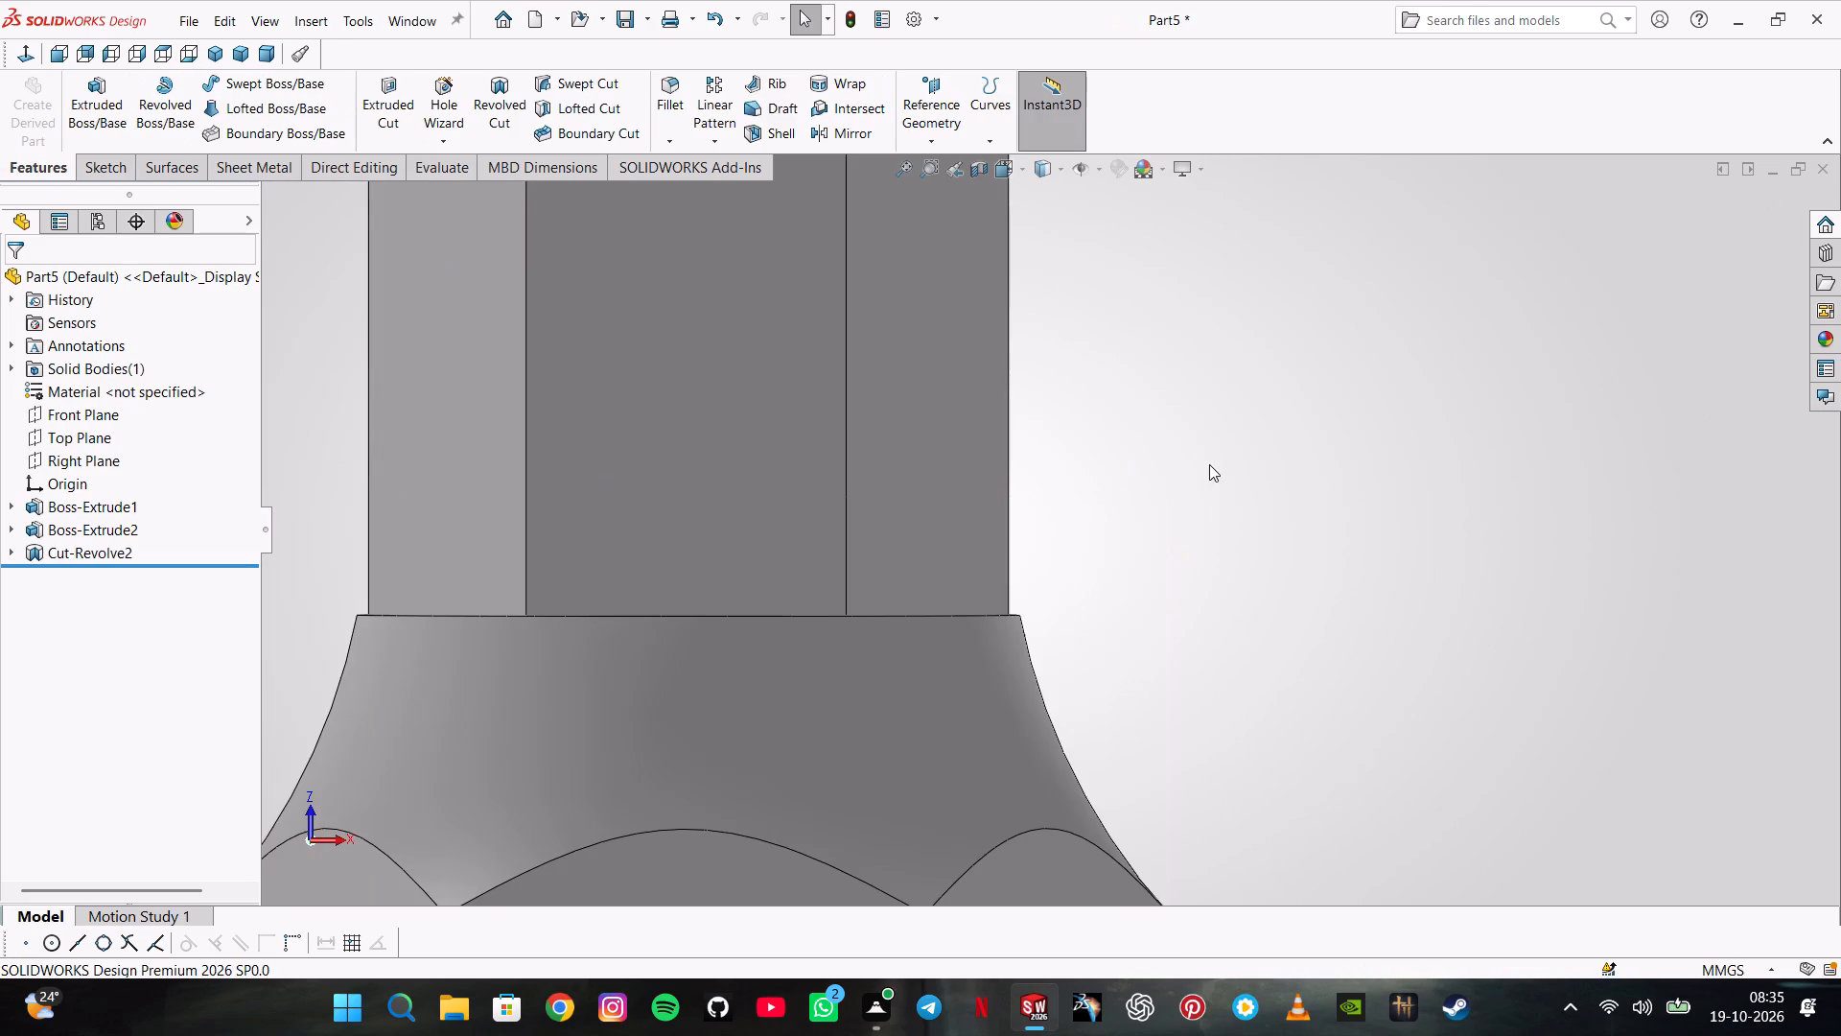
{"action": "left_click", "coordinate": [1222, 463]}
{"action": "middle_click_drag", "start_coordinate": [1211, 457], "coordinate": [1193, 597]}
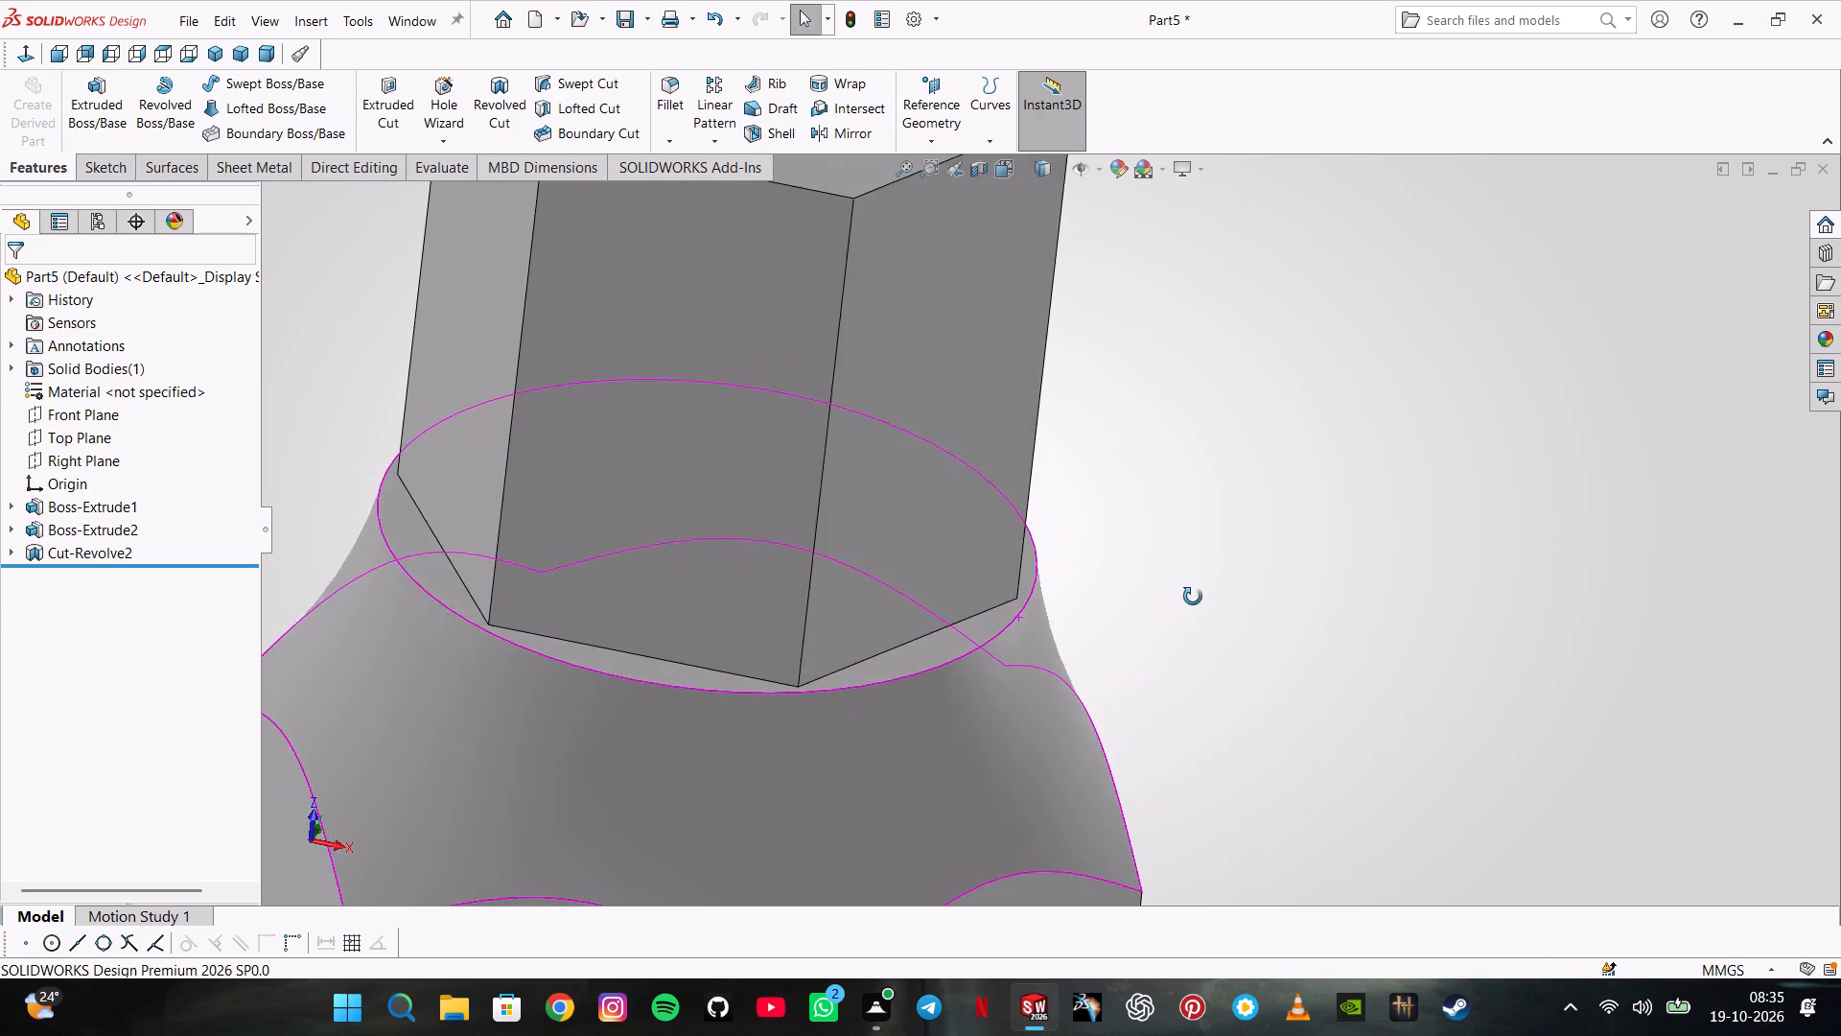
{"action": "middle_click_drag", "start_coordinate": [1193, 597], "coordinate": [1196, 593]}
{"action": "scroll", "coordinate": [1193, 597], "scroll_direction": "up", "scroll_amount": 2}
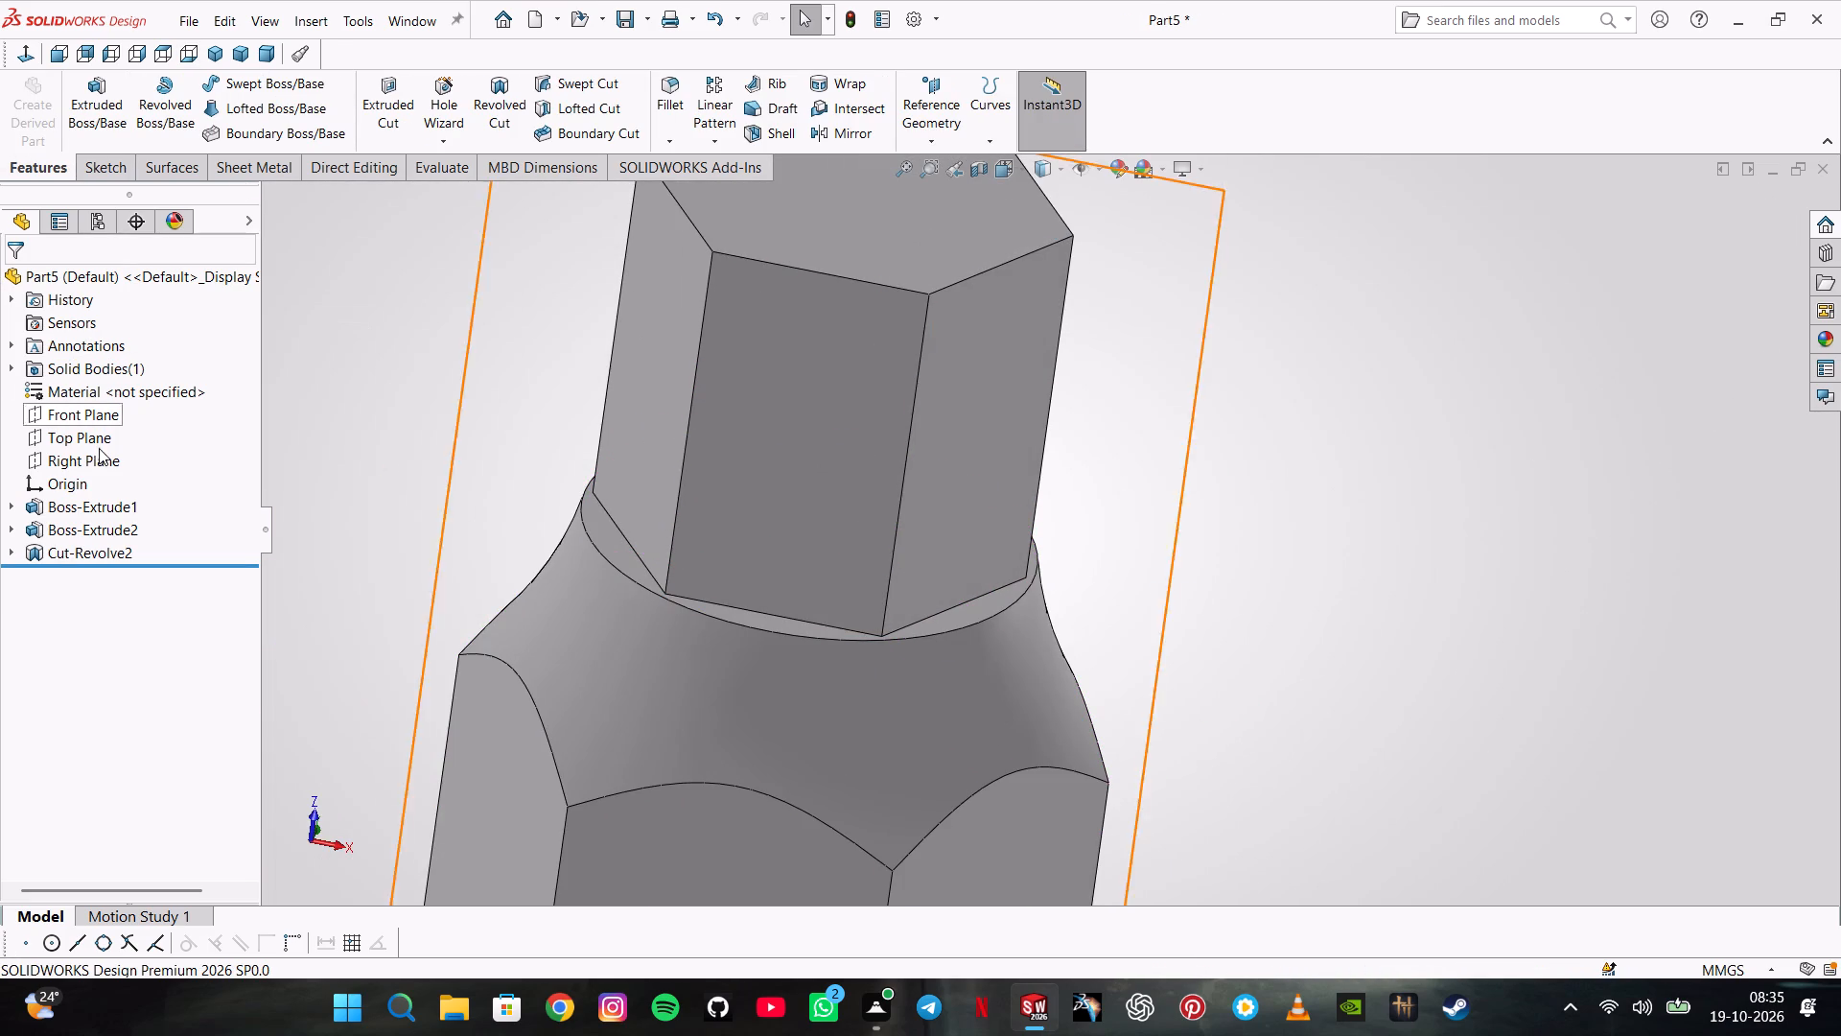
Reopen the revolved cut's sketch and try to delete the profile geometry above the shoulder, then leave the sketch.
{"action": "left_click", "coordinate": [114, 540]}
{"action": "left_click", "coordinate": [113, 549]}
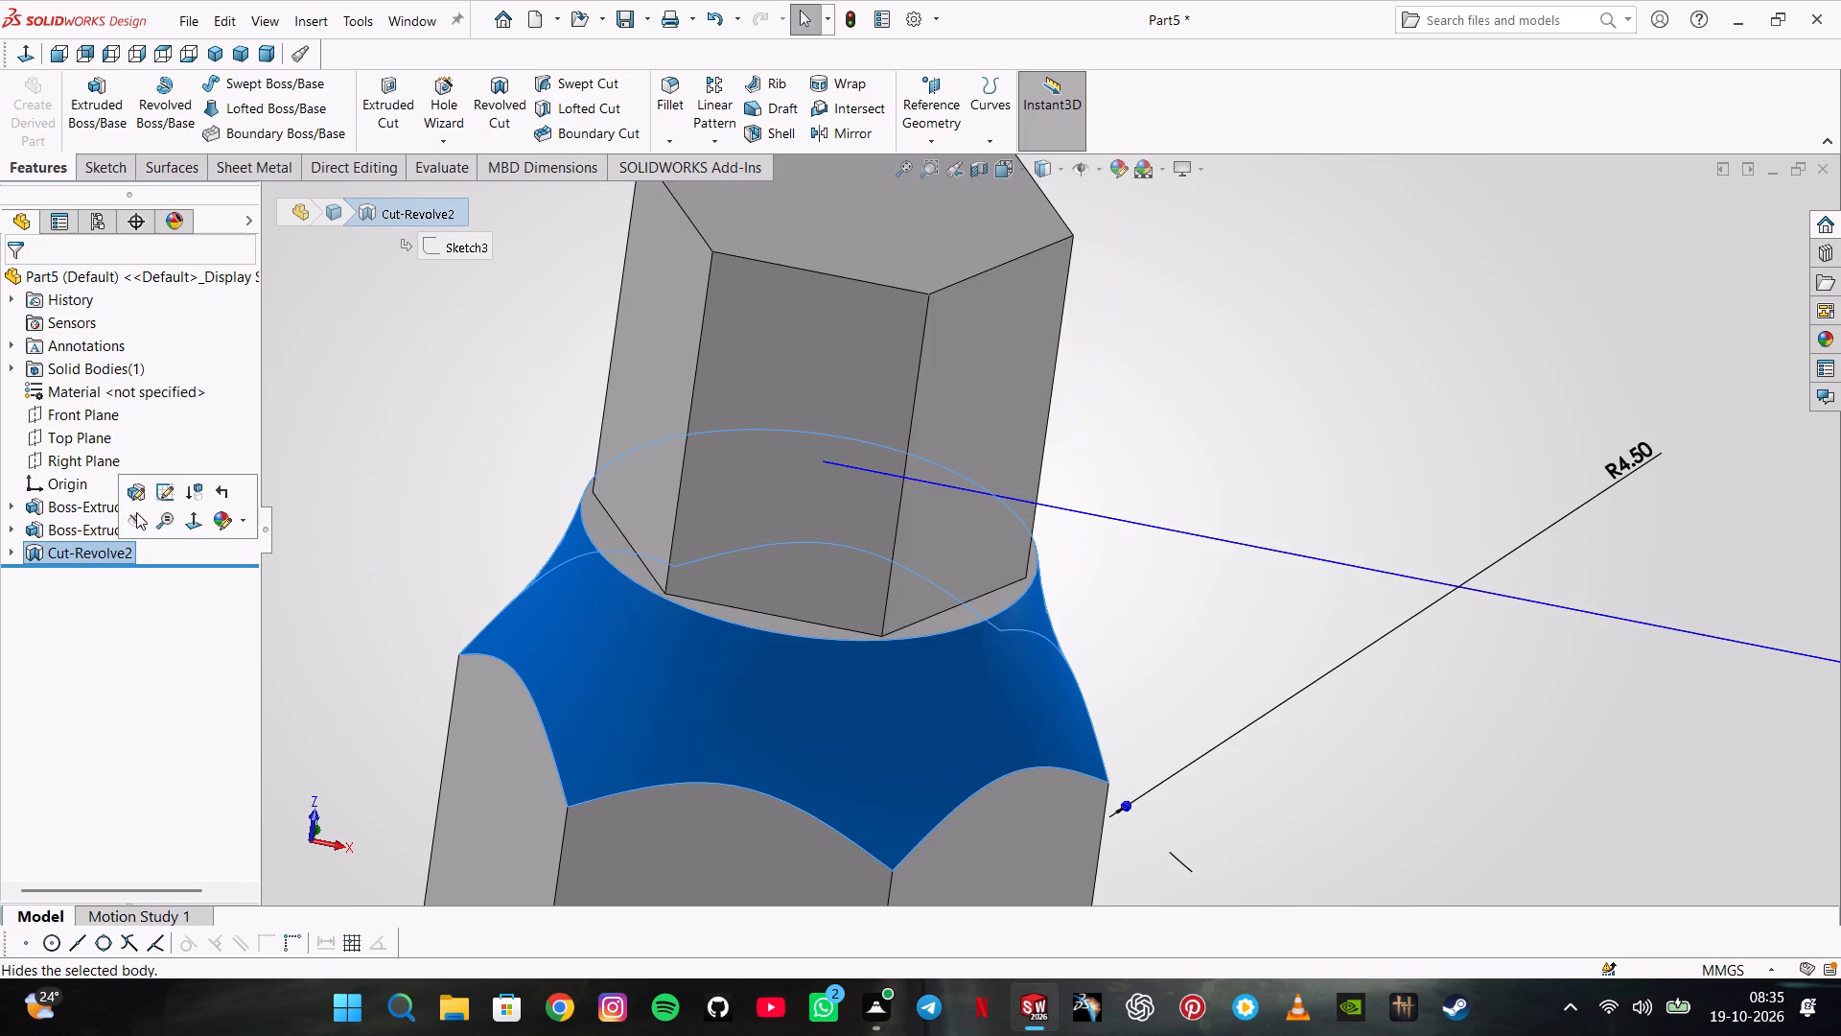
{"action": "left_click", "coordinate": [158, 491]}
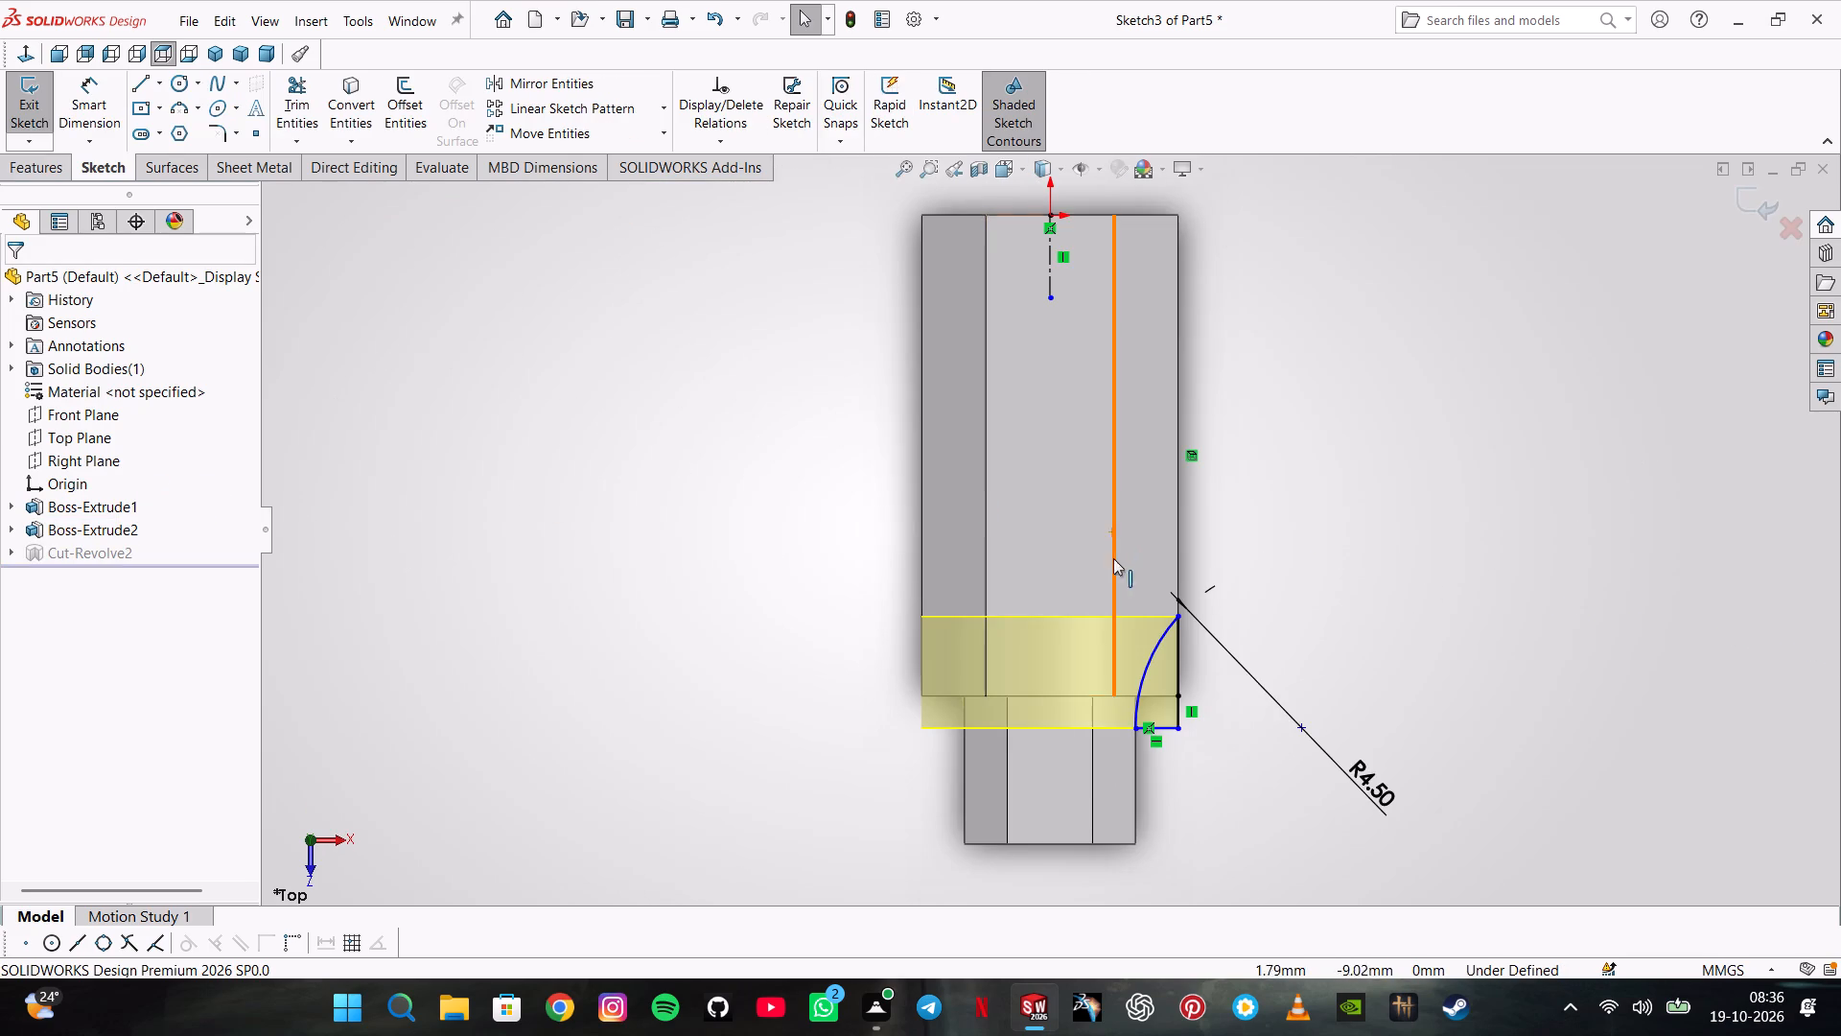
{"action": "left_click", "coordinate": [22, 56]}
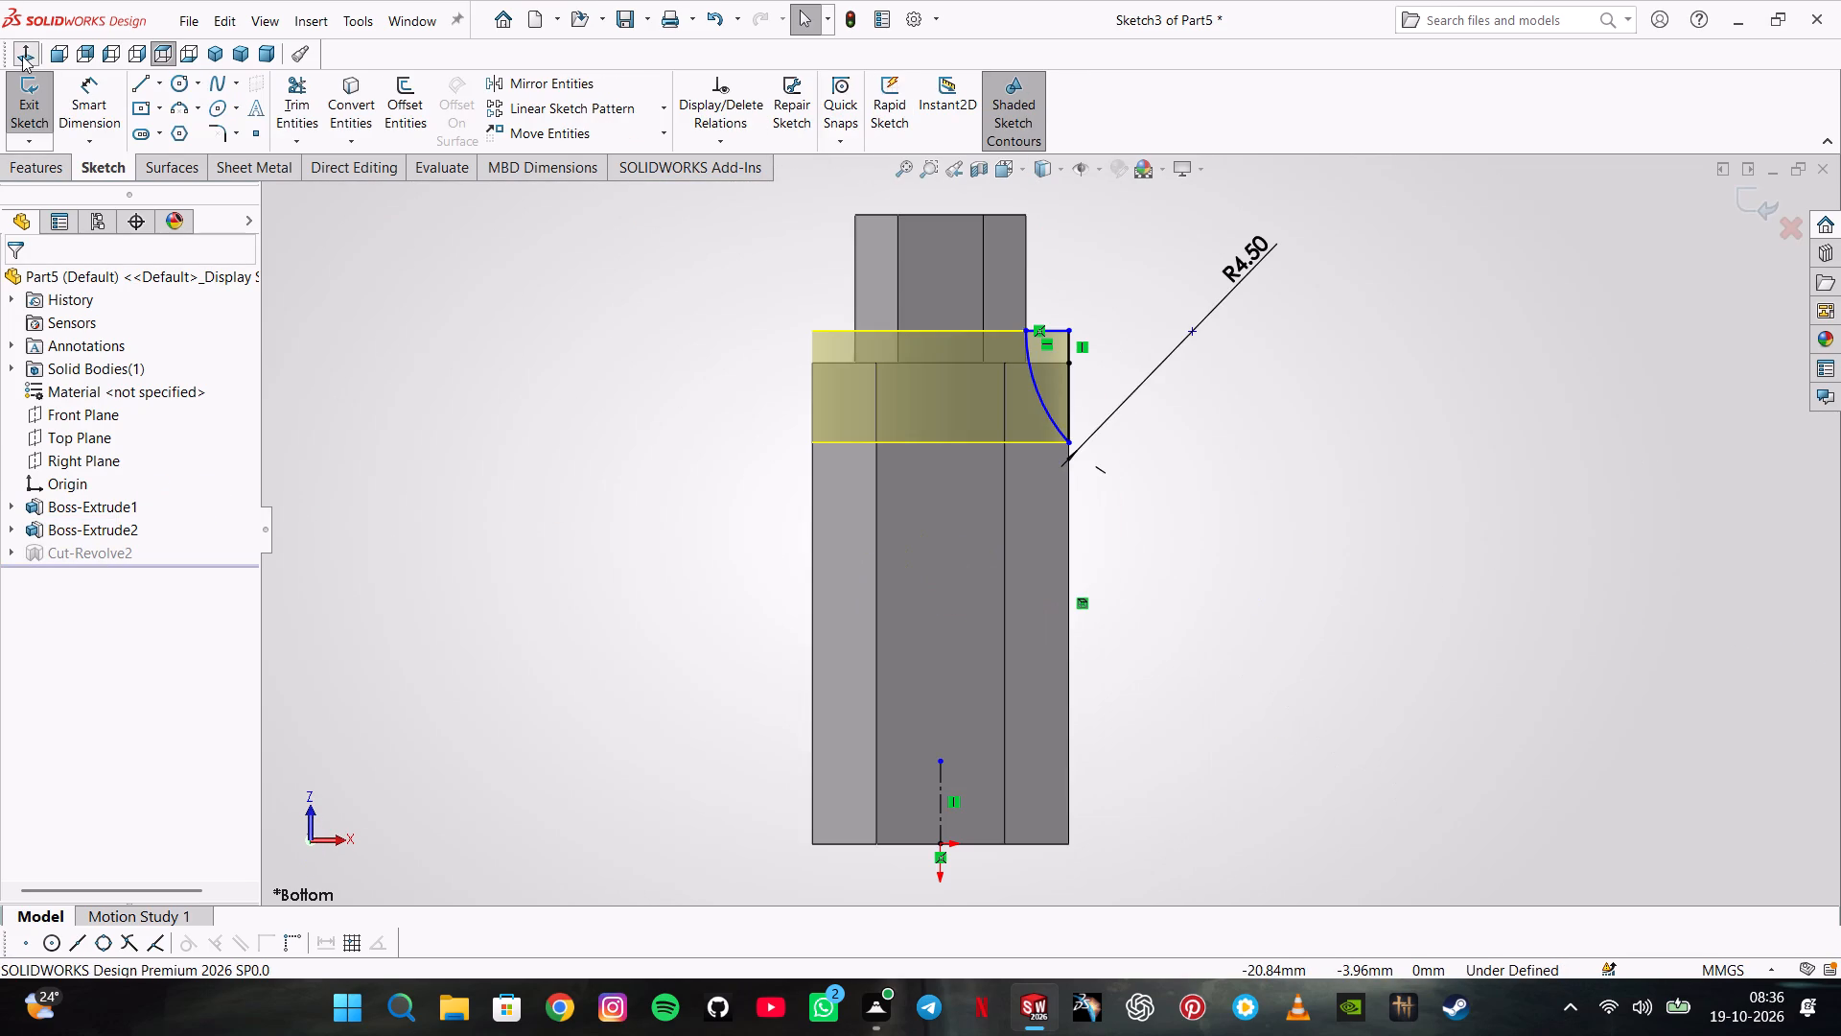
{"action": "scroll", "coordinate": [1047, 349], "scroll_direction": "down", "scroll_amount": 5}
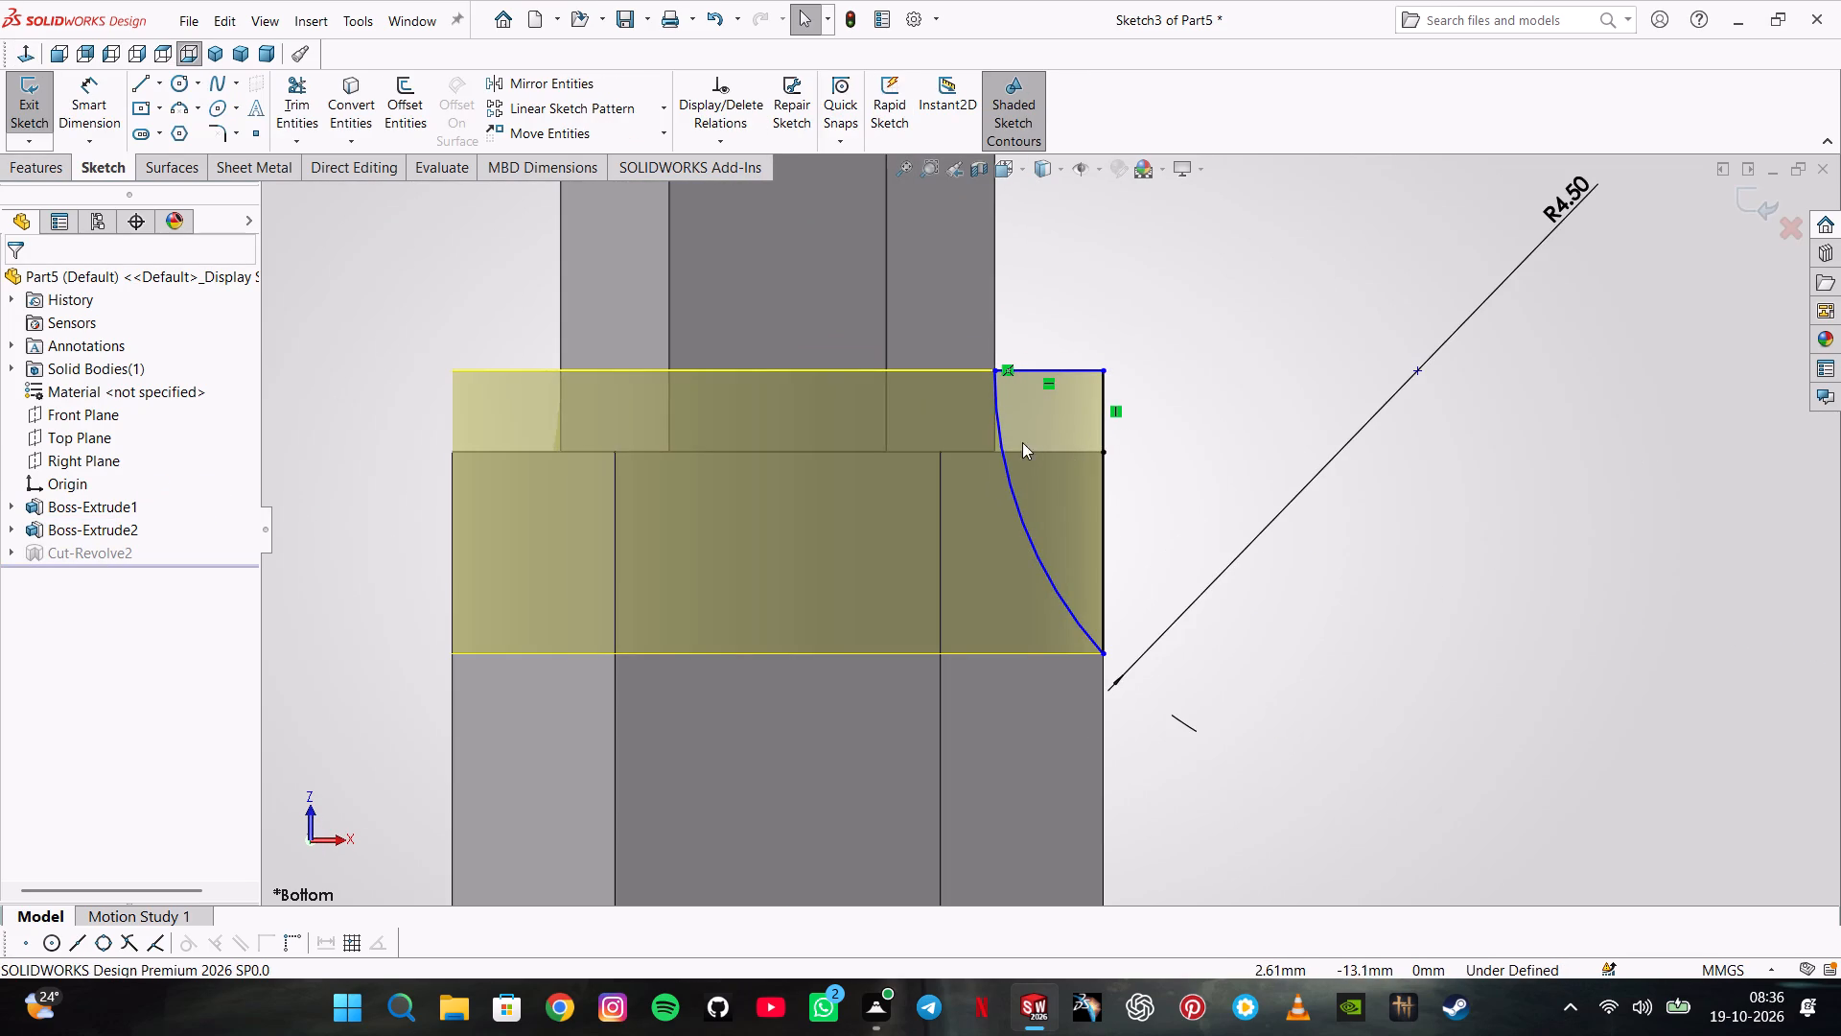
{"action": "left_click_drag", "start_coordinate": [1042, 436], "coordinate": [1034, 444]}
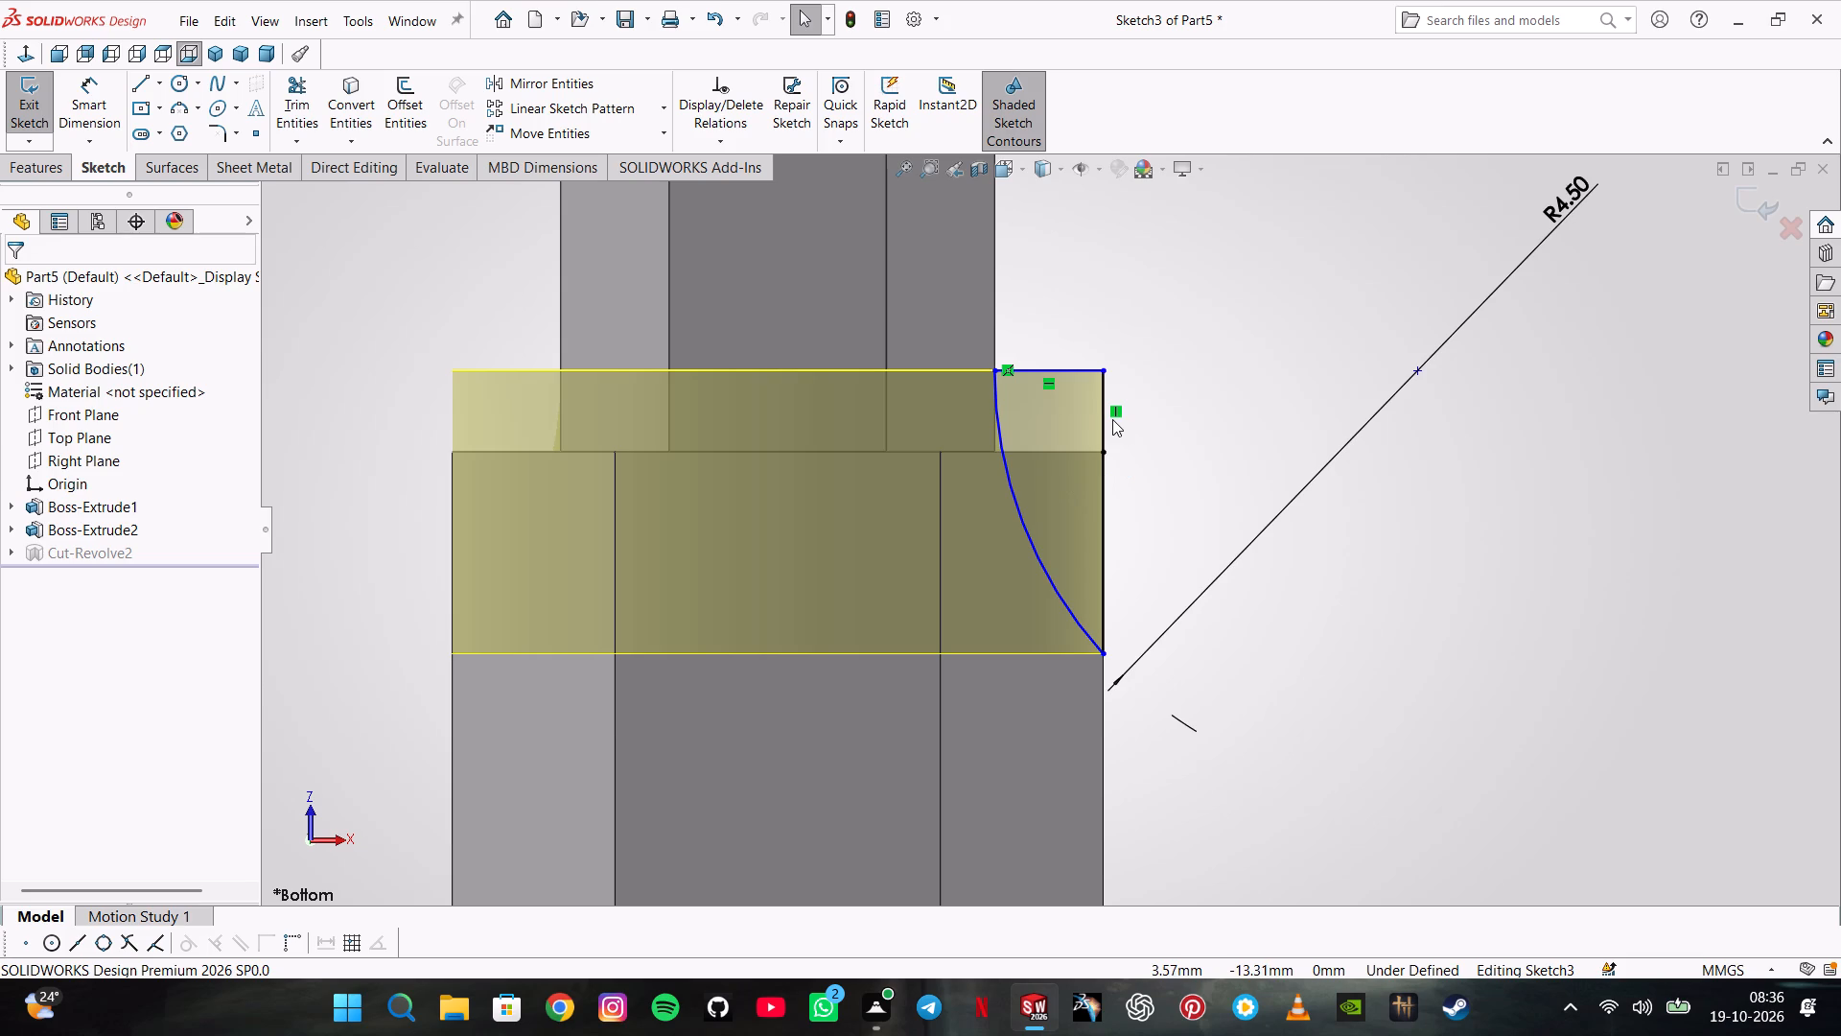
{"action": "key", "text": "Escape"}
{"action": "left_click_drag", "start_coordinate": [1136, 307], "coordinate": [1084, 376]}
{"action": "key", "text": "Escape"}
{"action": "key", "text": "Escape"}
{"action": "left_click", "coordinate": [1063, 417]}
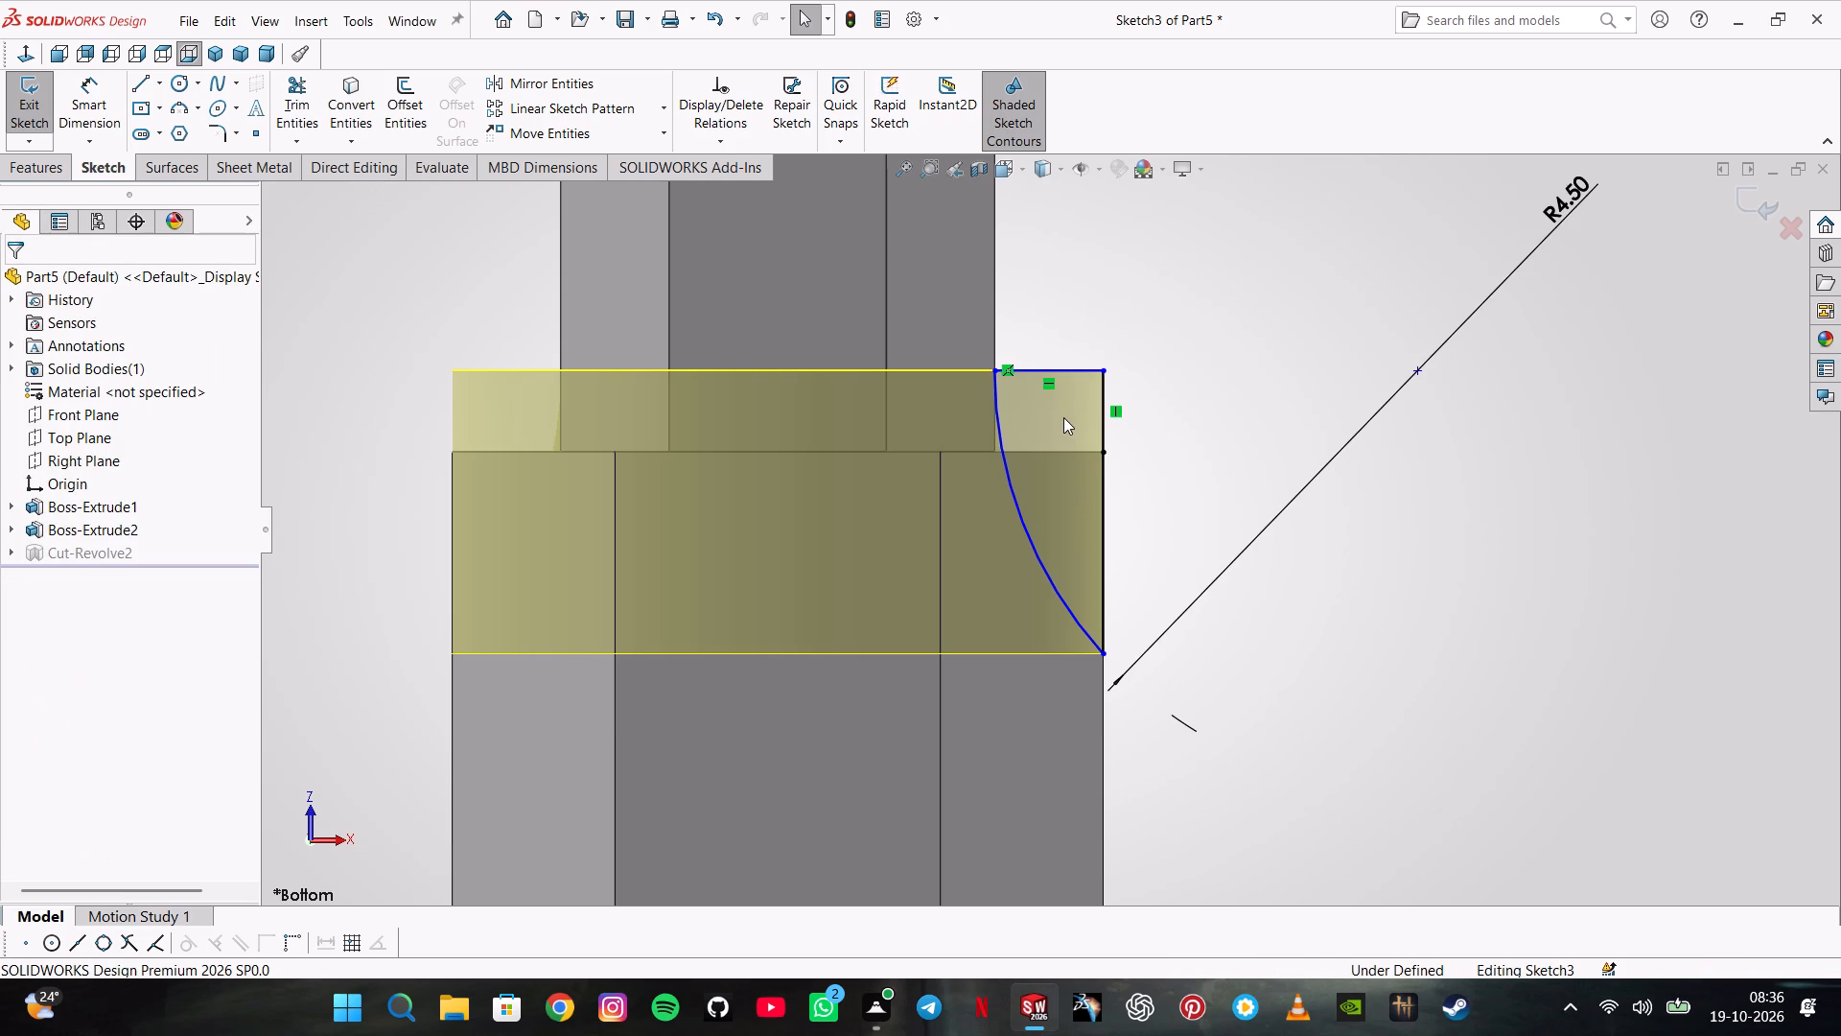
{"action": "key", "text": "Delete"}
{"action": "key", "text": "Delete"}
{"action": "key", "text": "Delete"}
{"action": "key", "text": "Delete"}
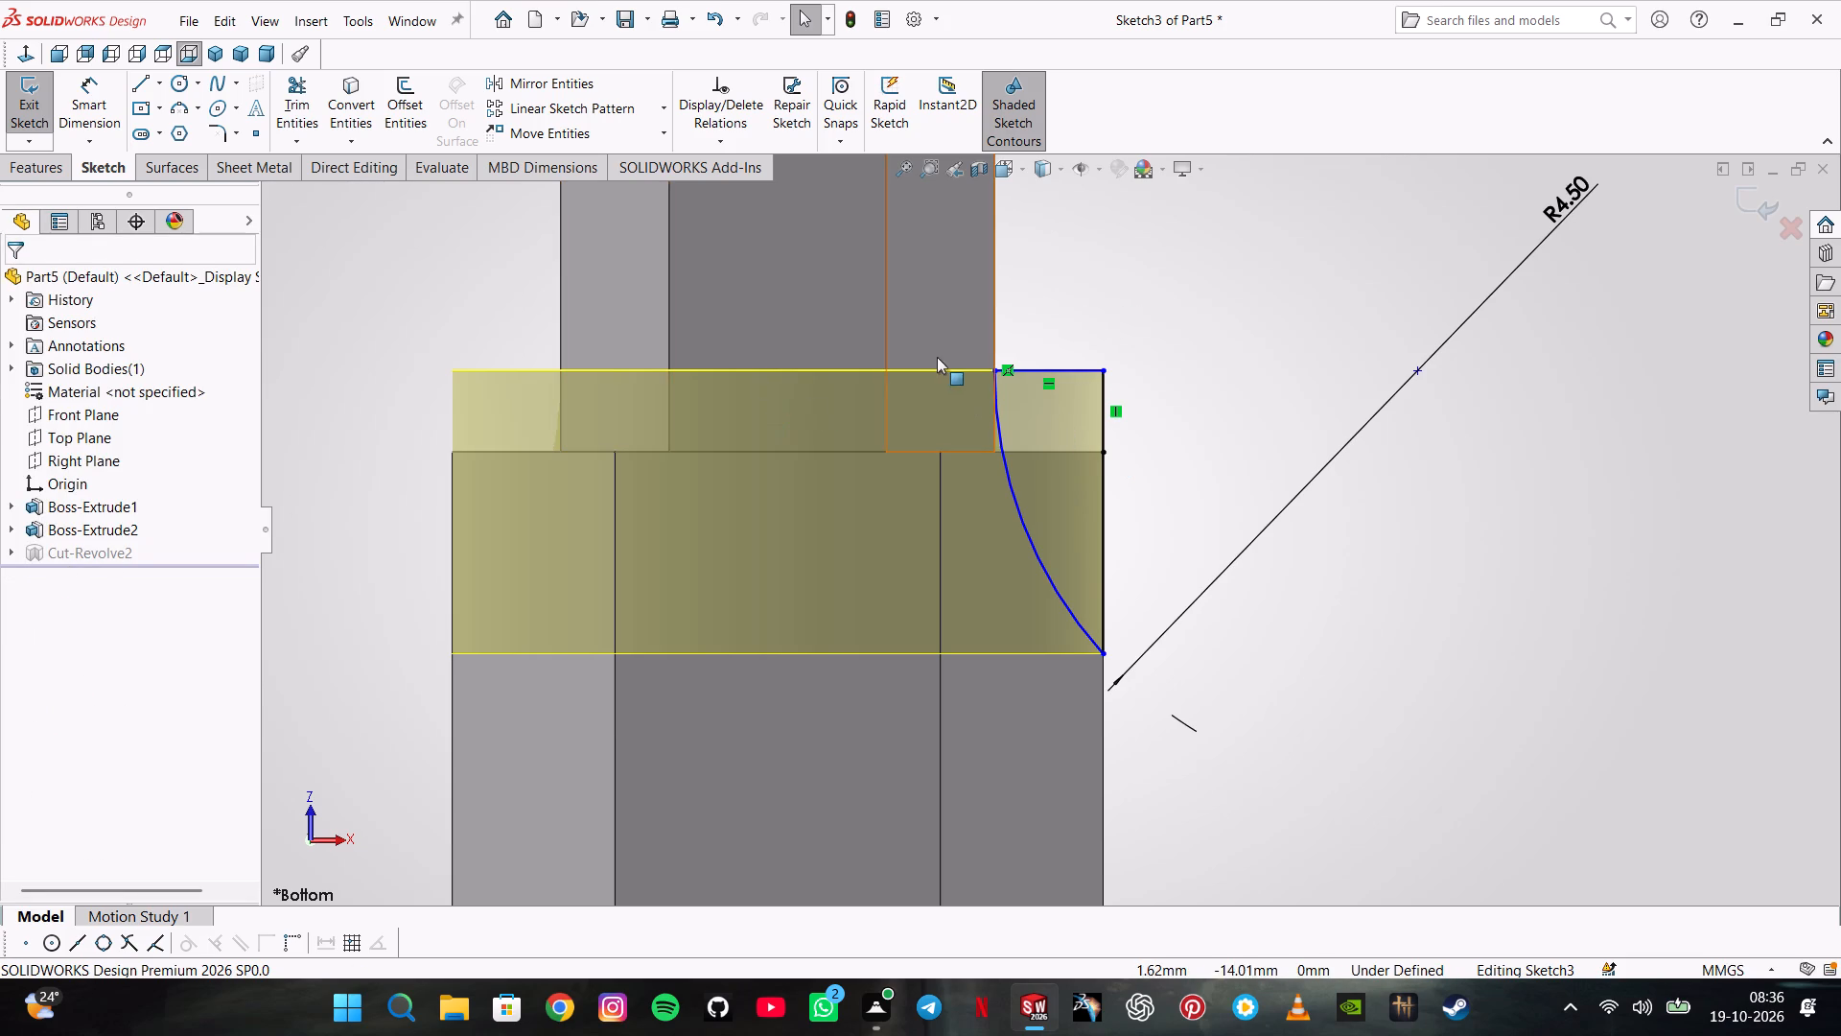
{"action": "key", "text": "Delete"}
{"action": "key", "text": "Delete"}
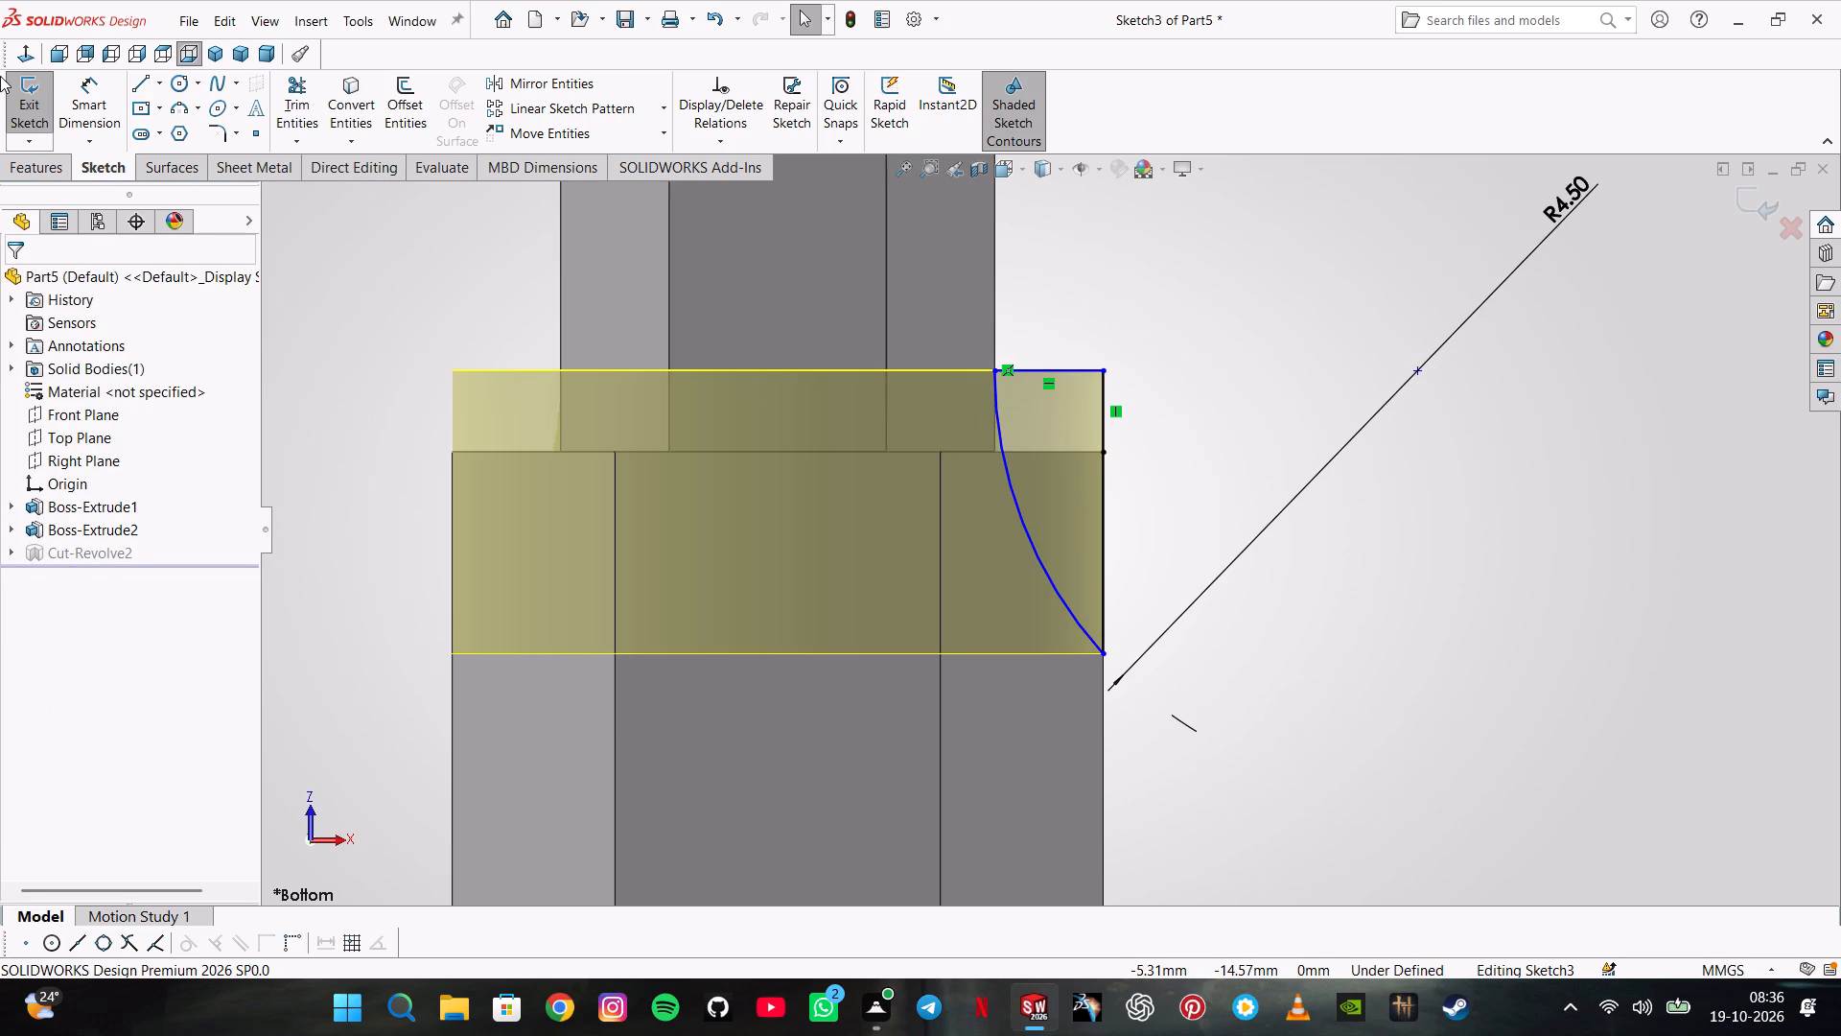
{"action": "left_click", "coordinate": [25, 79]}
Delete the Cut-Revolve2 feature while keeping its profile sketch.
{"action": "right_click", "coordinate": [106, 553]}
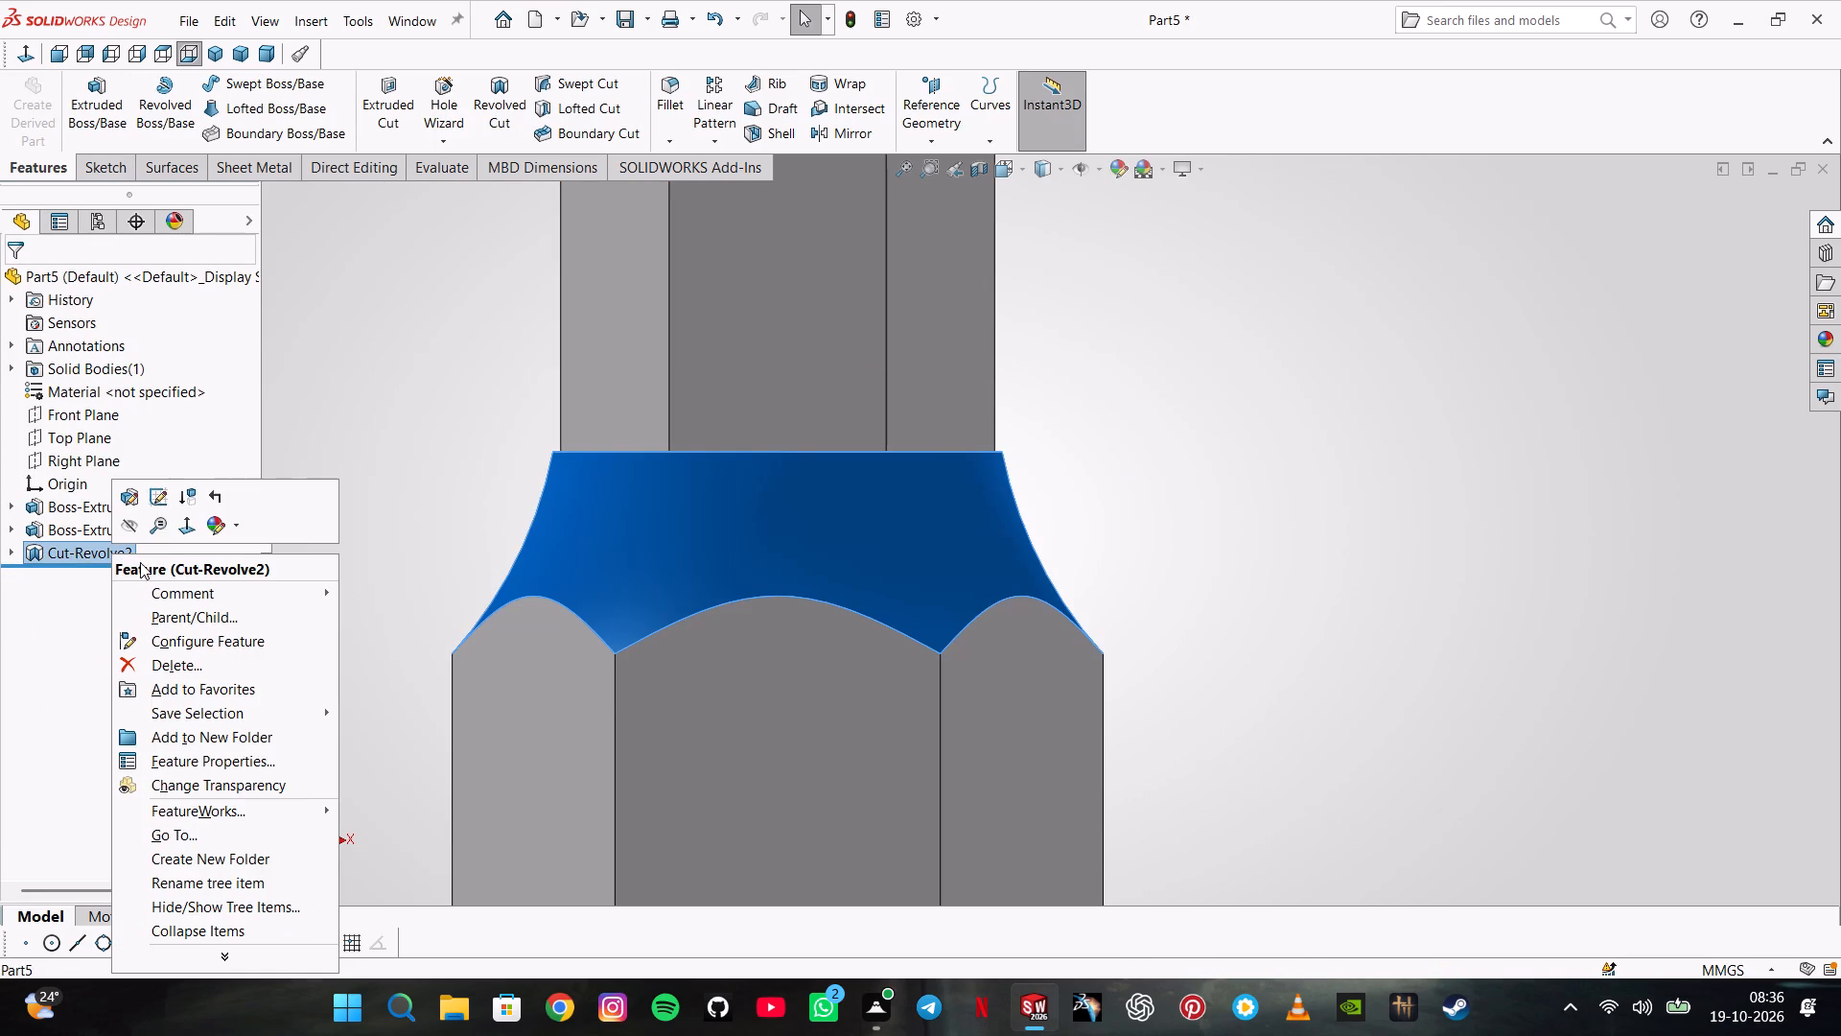
{"action": "left_click", "coordinate": [167, 667]}
{"action": "key", "text": "backslash"}
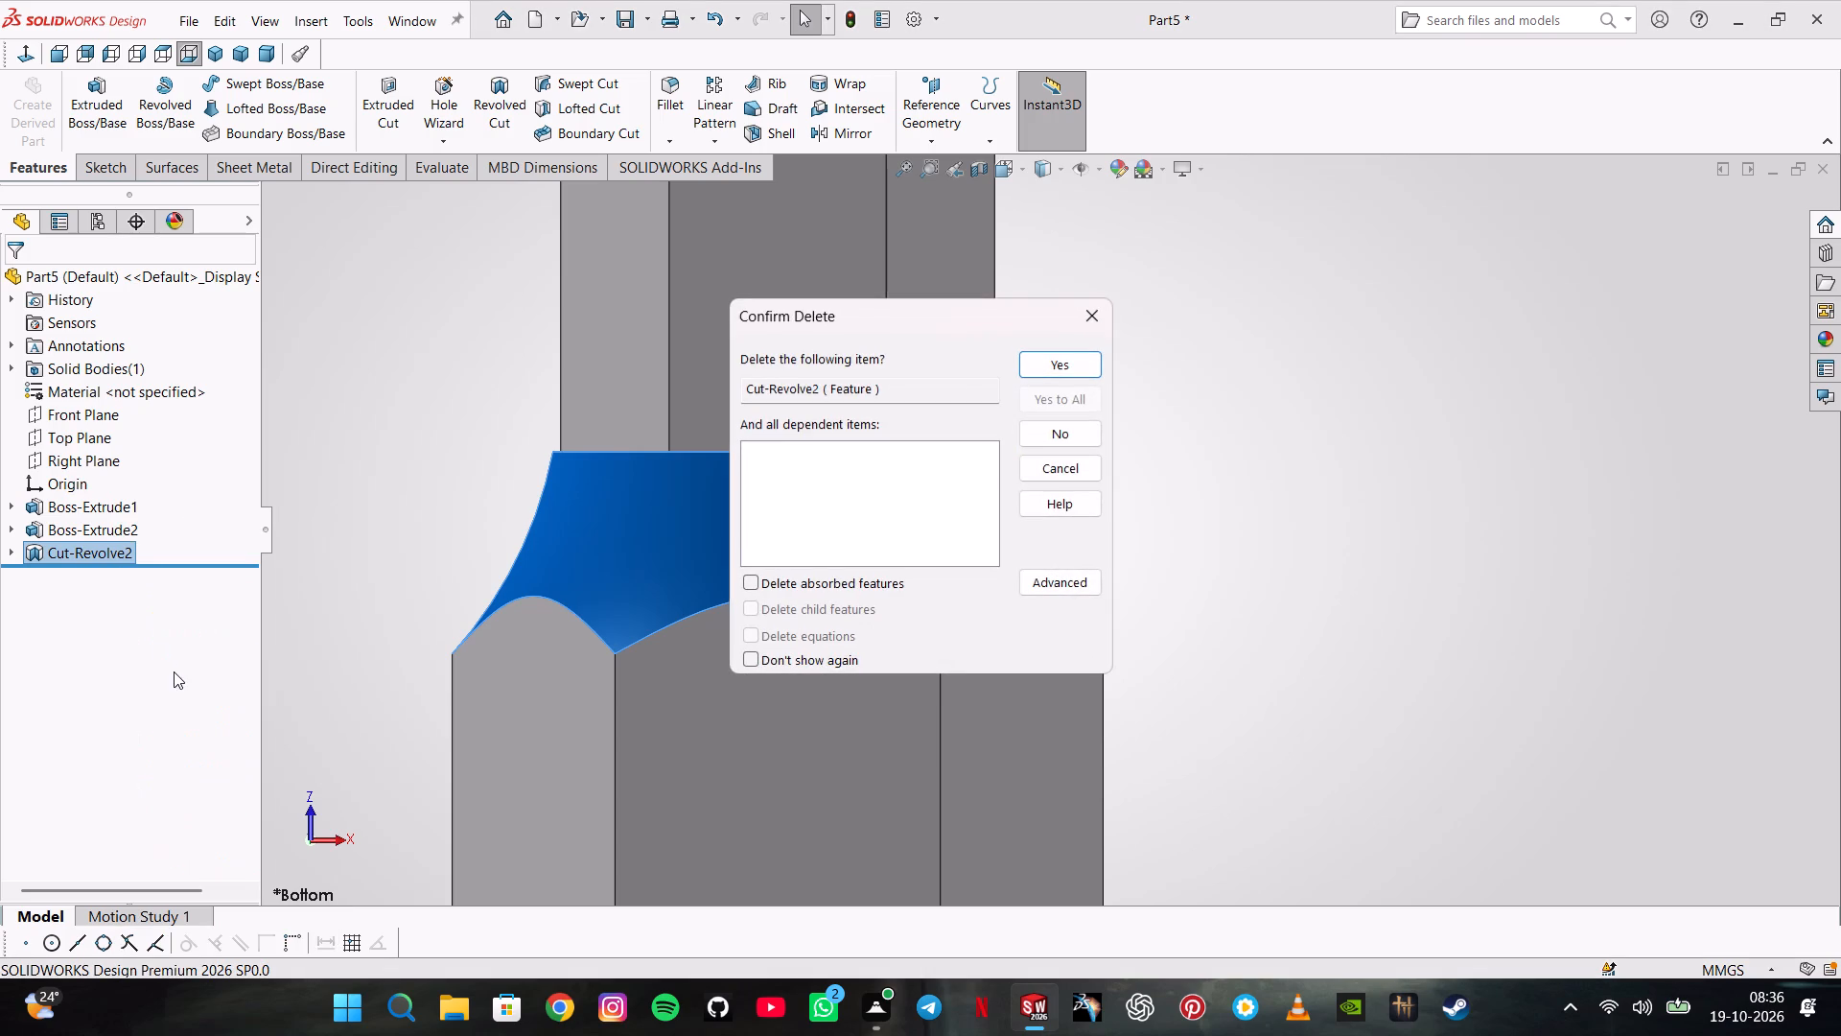
{"action": "key", "text": "Return"}
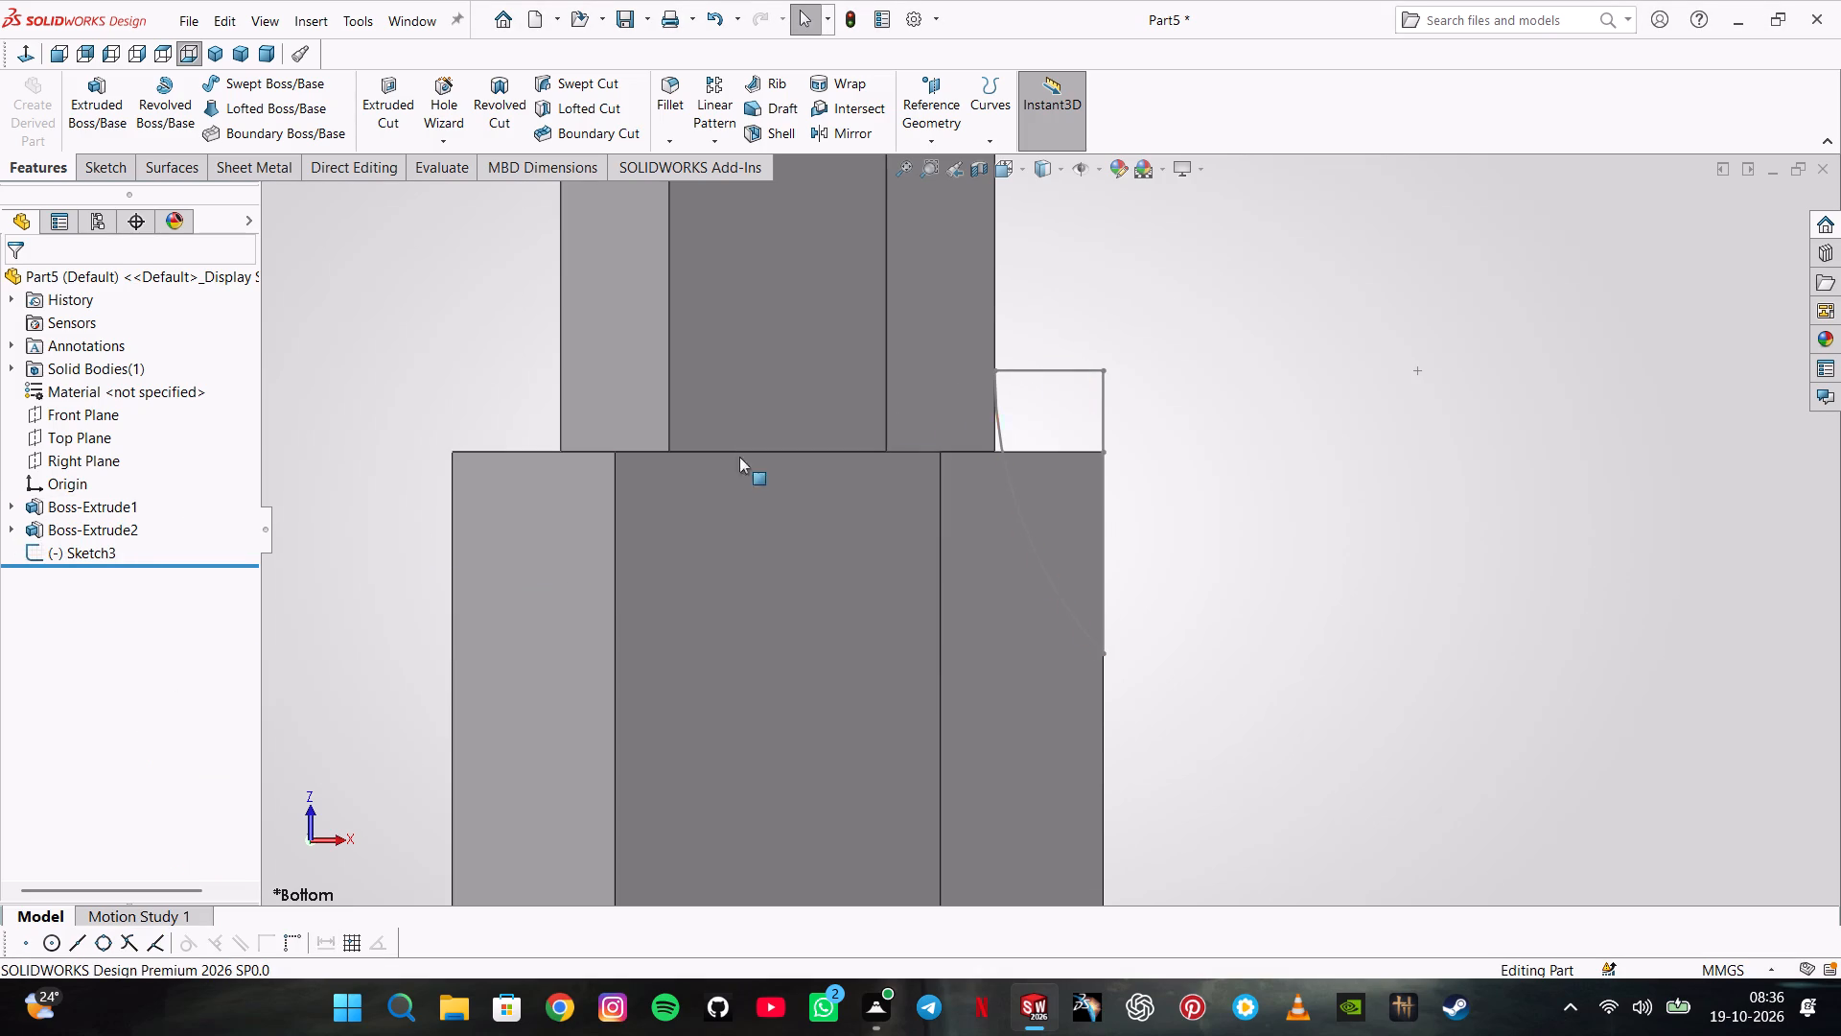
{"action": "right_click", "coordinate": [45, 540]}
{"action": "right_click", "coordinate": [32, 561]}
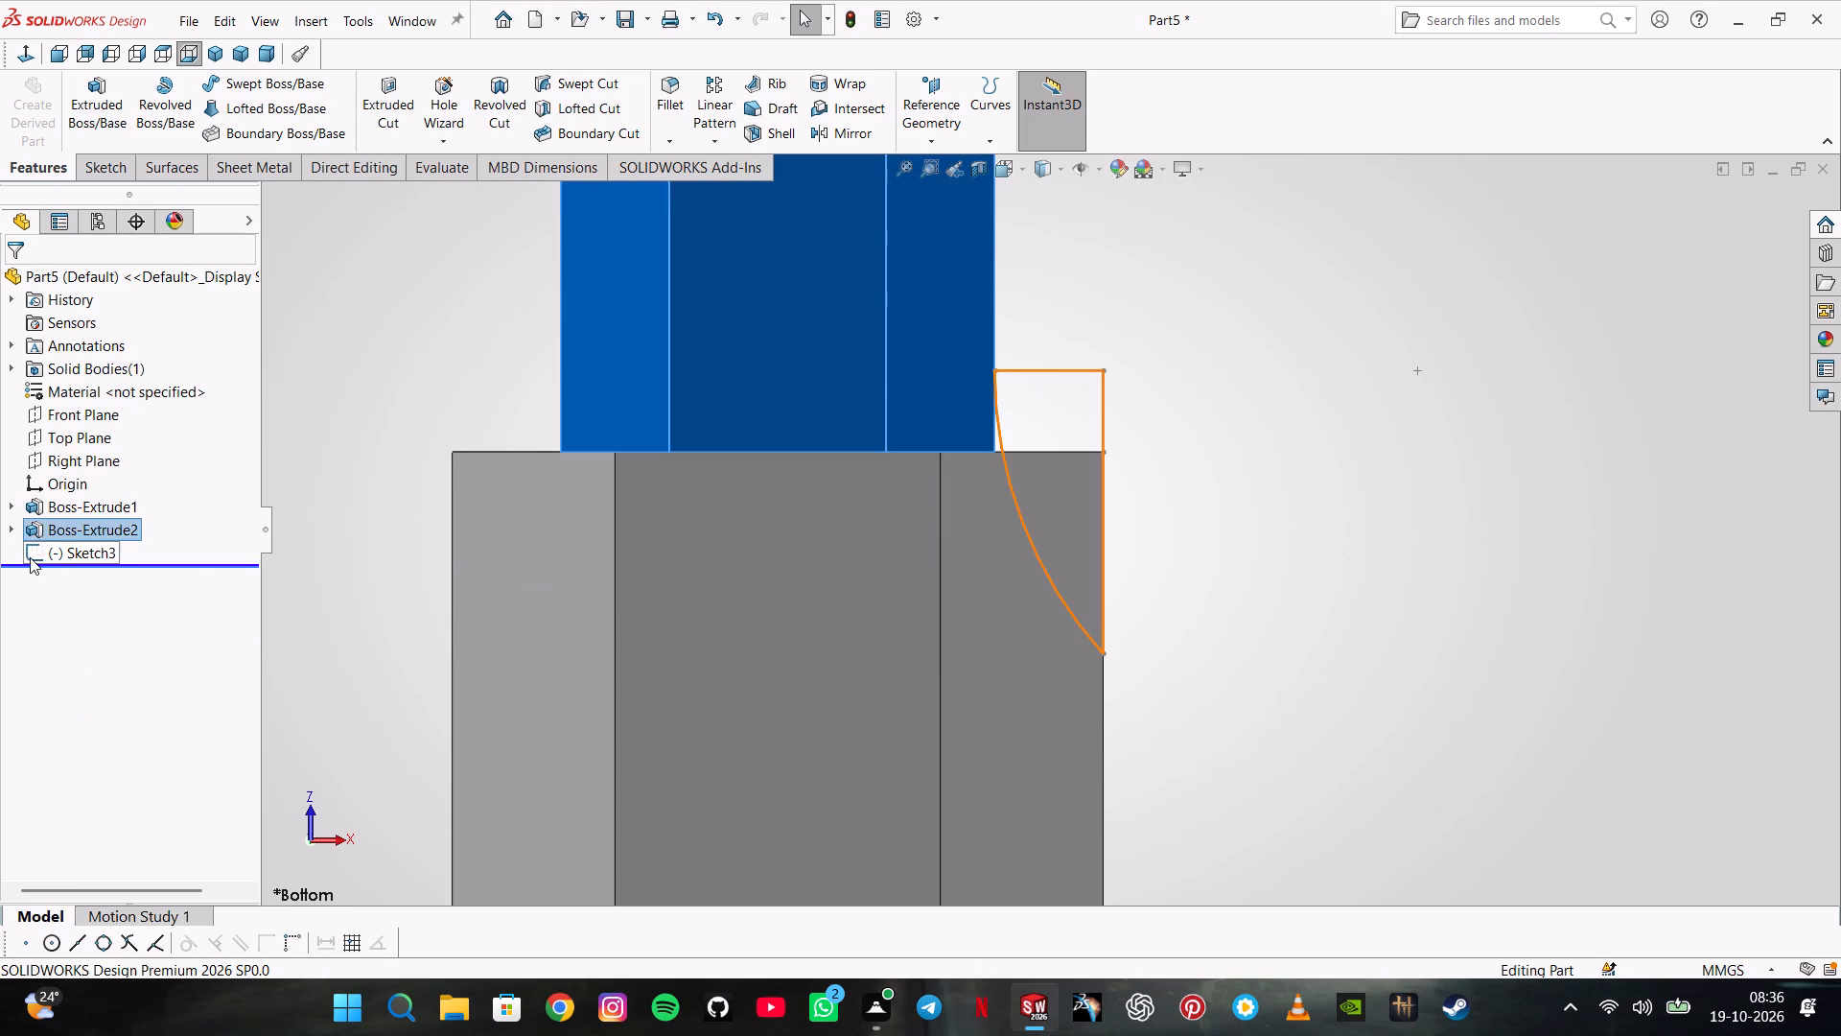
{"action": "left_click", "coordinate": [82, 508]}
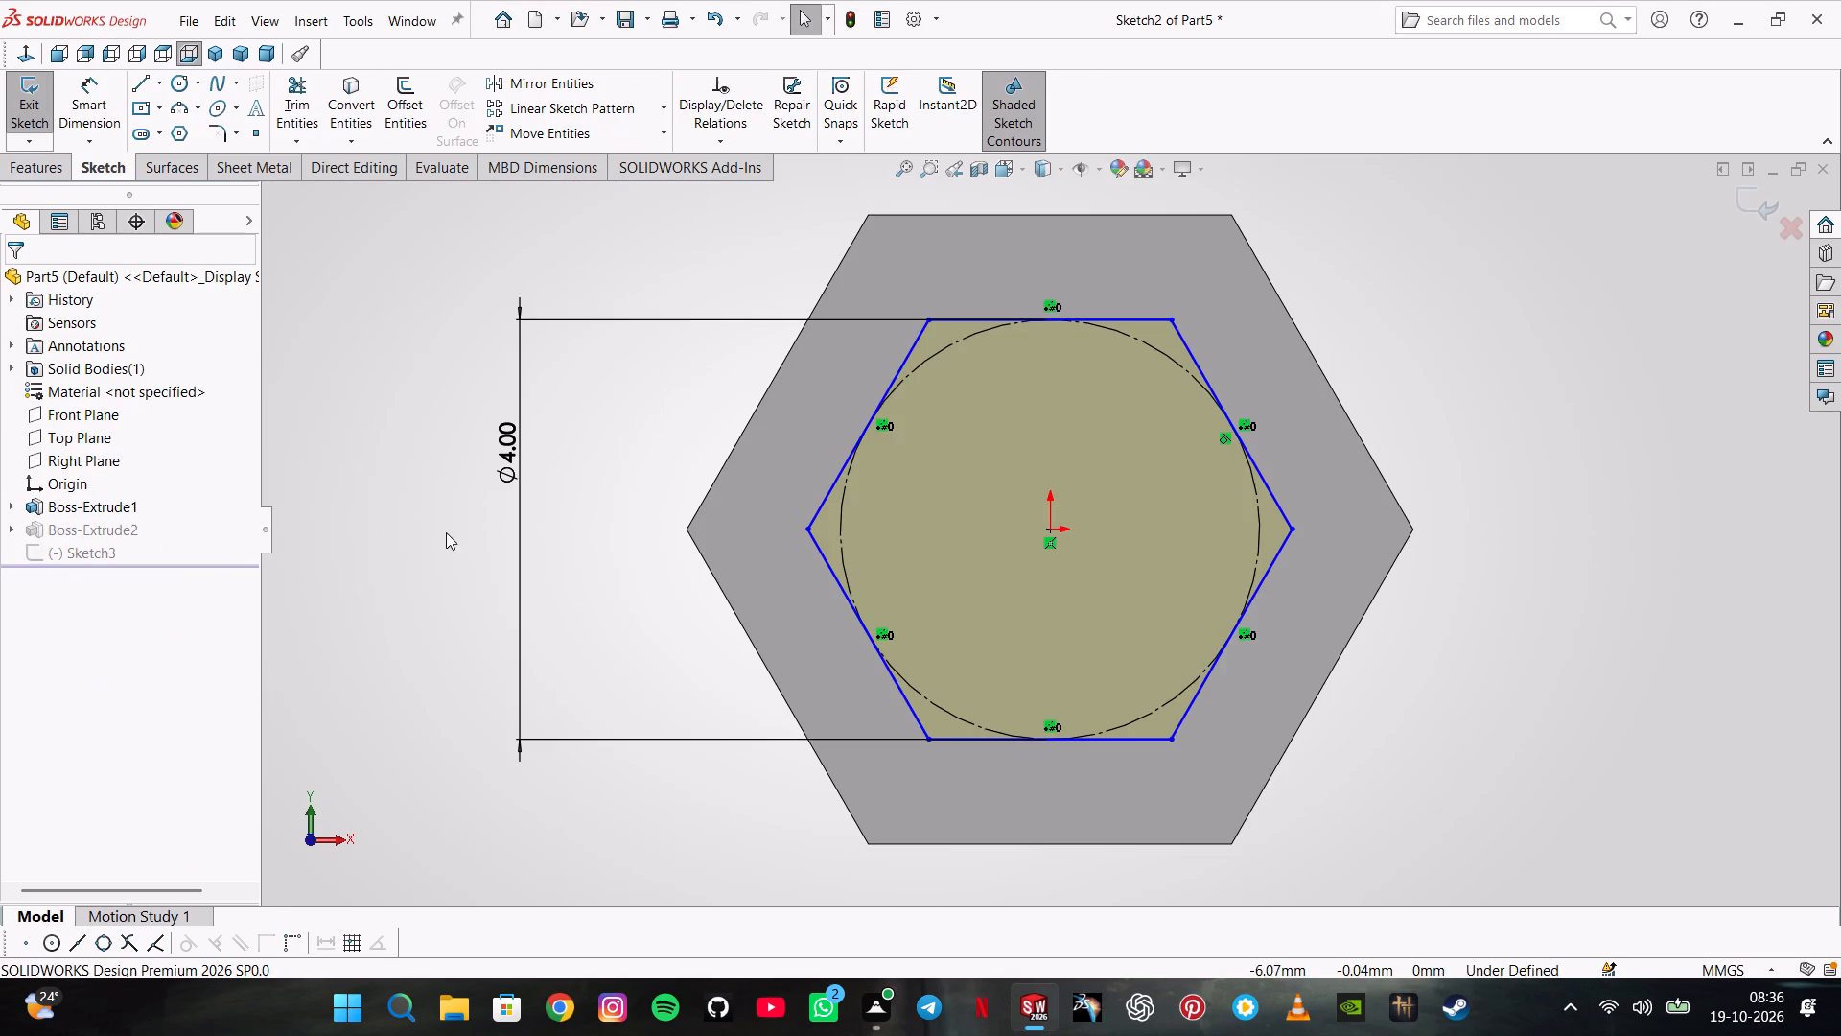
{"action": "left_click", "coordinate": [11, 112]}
Edit Sketch3 and delete the 4.5 mm arc together with the profile lines around it.
{"action": "left_click", "coordinate": [95, 555]}
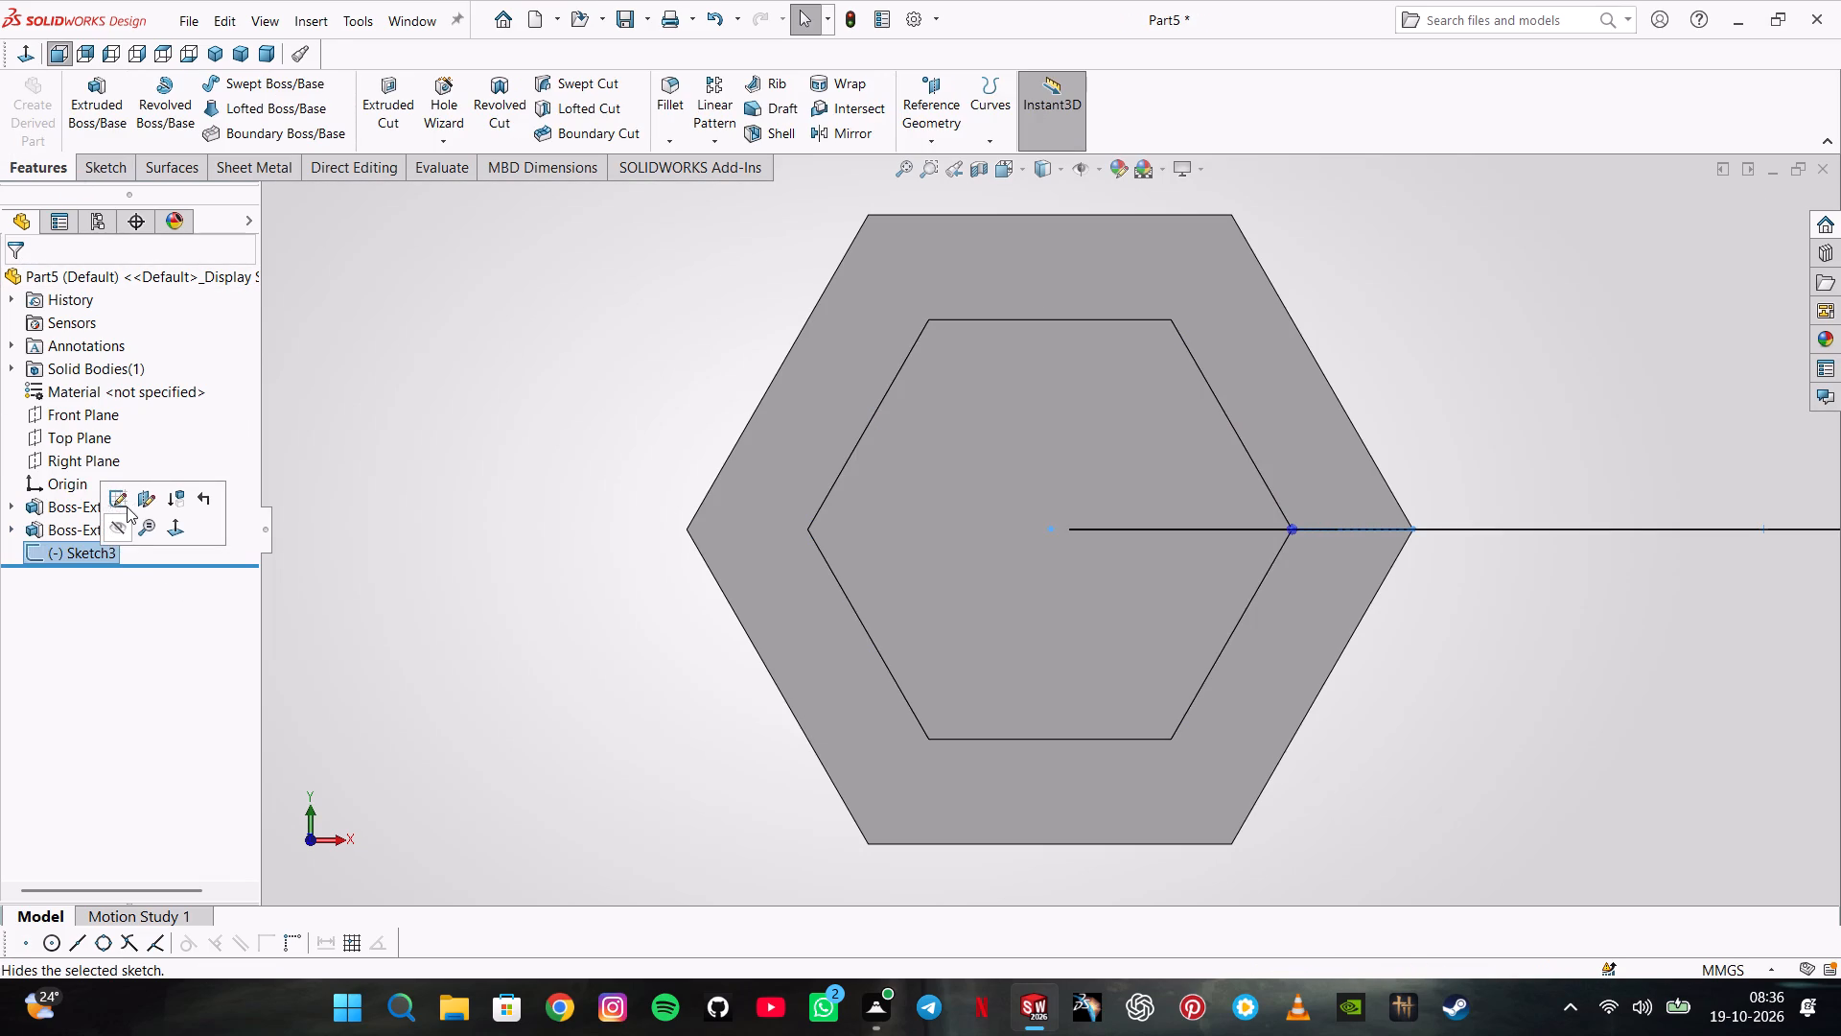
{"action": "left_click", "coordinate": [126, 503]}
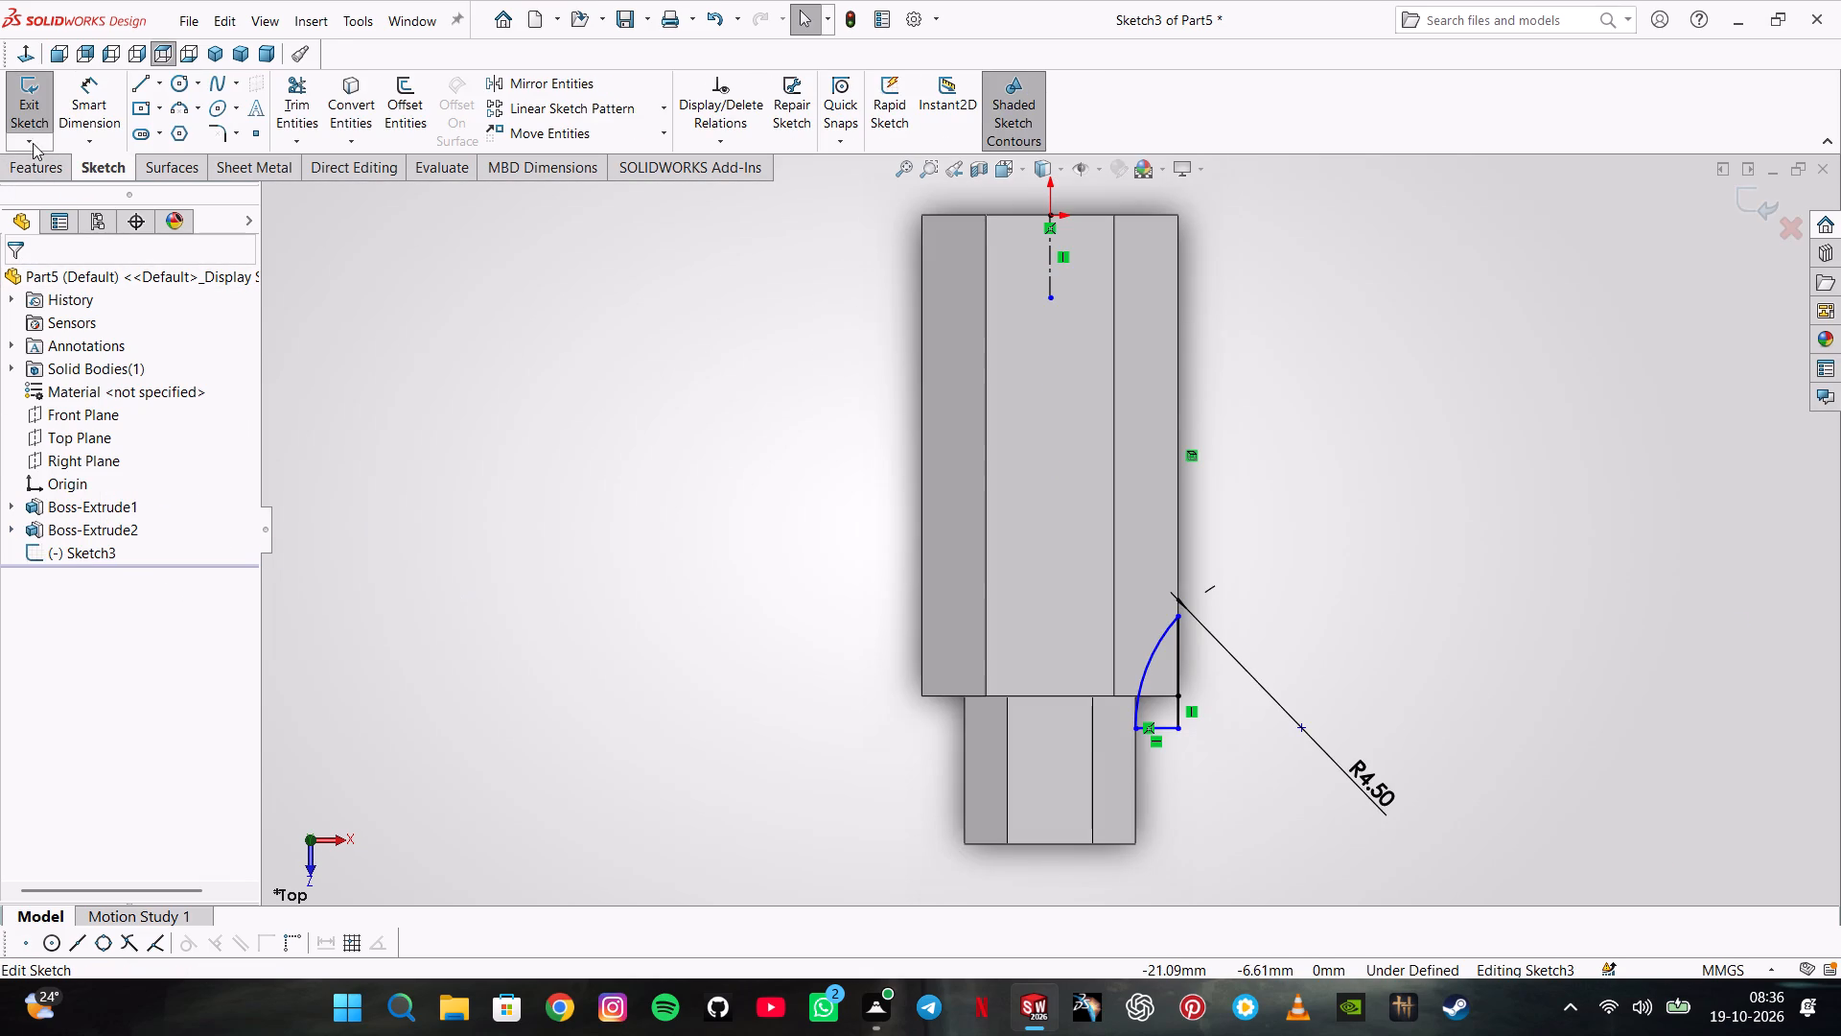
{"action": "double_click", "coordinate": [20, 57]}
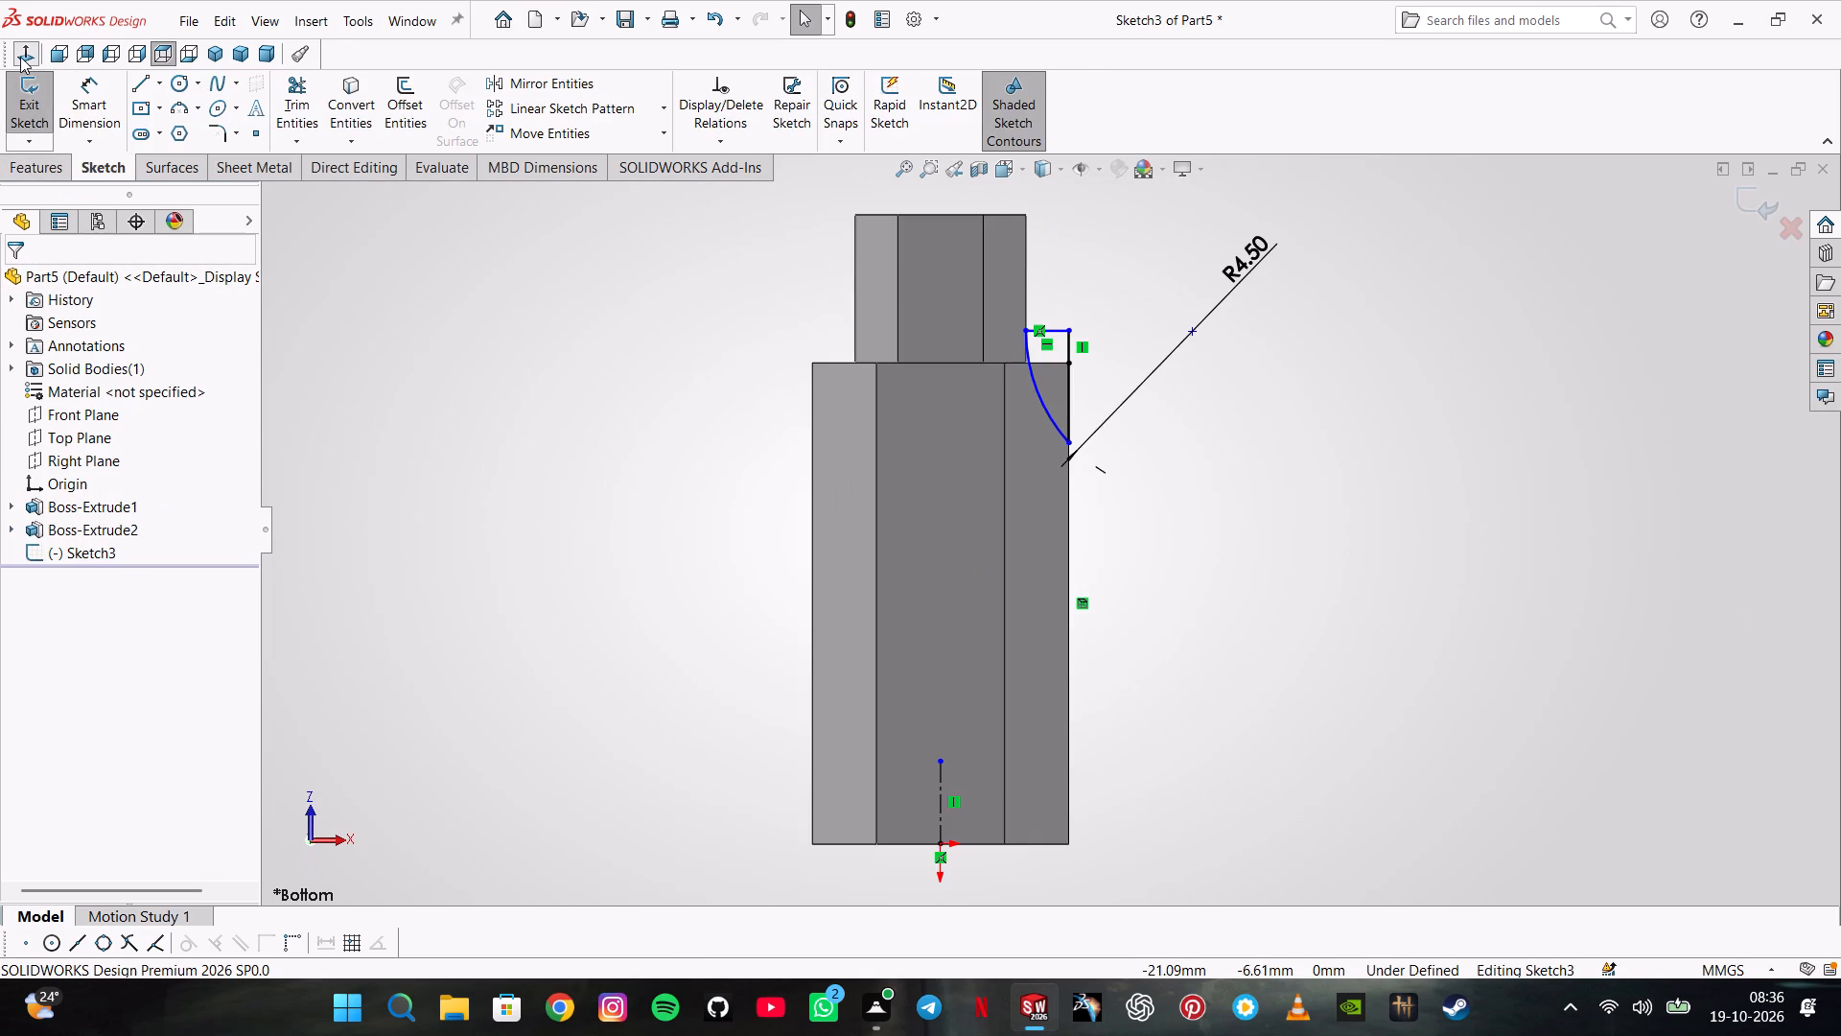
{"action": "left_click", "coordinate": [1063, 343]}
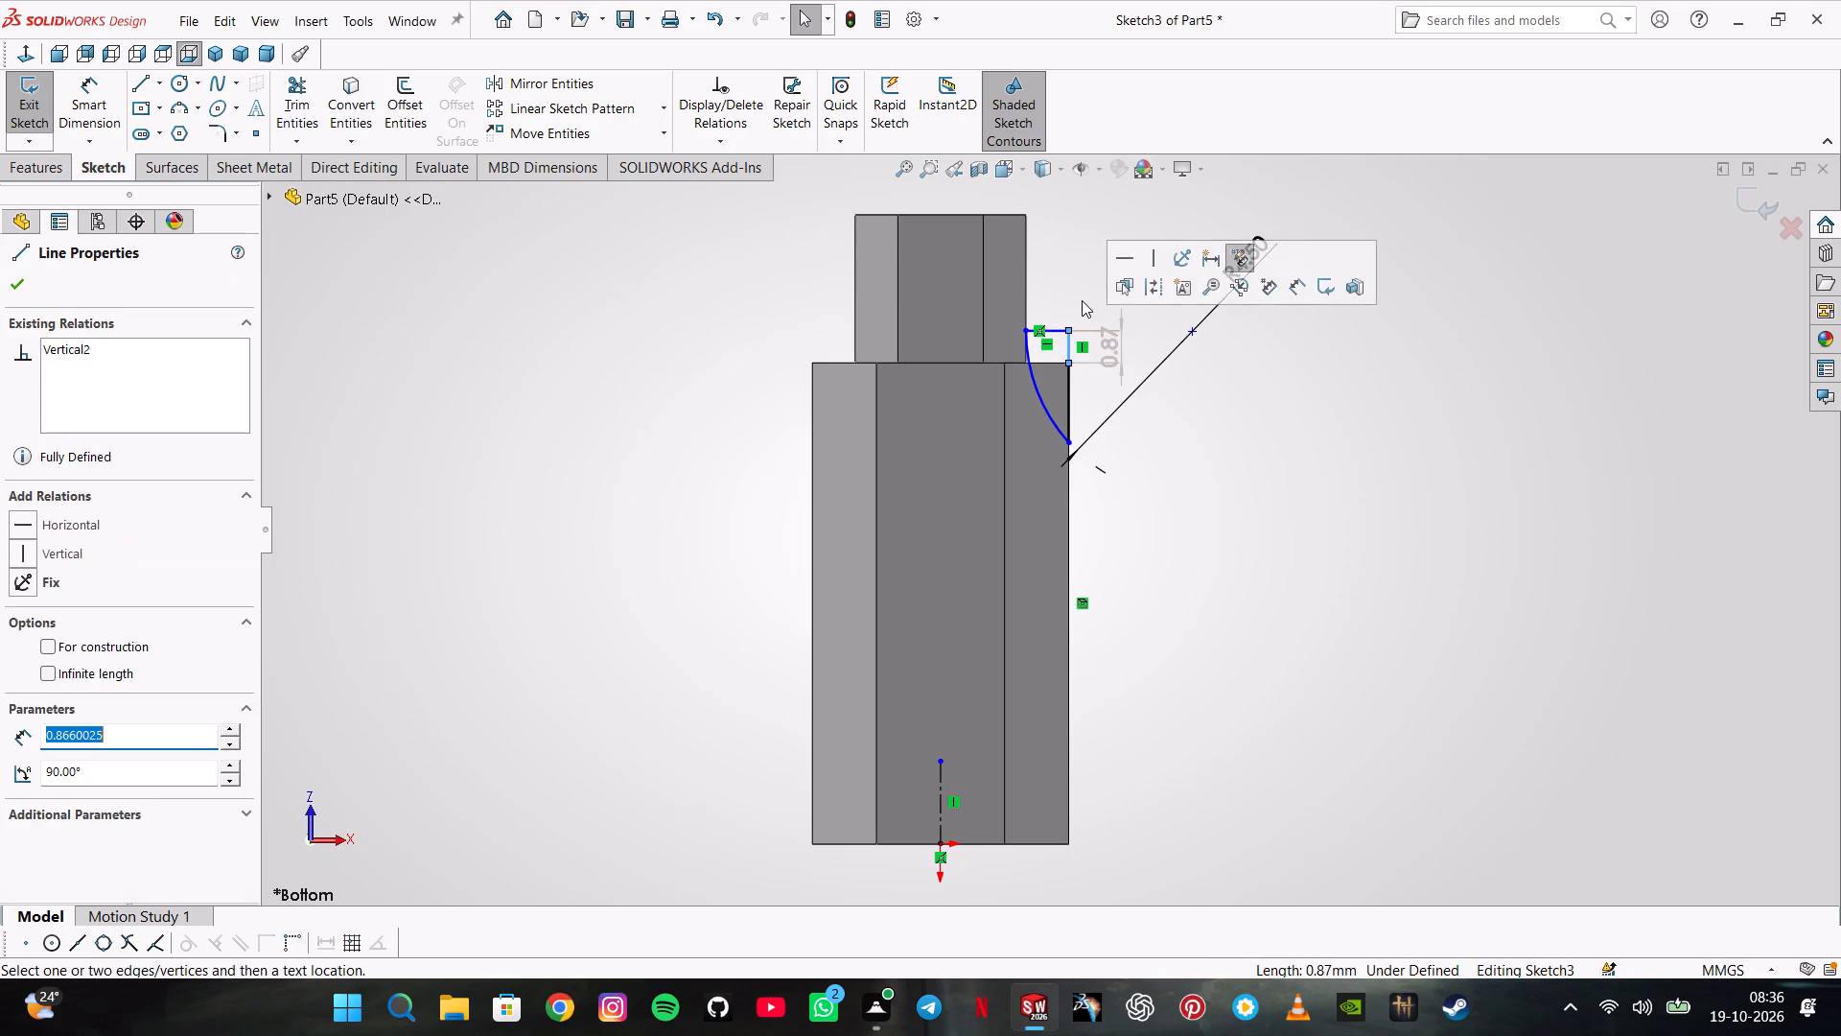
{"action": "left_click_drag", "start_coordinate": [1083, 298], "coordinate": [1027, 425]}
{"action": "key", "text": "Delete"}
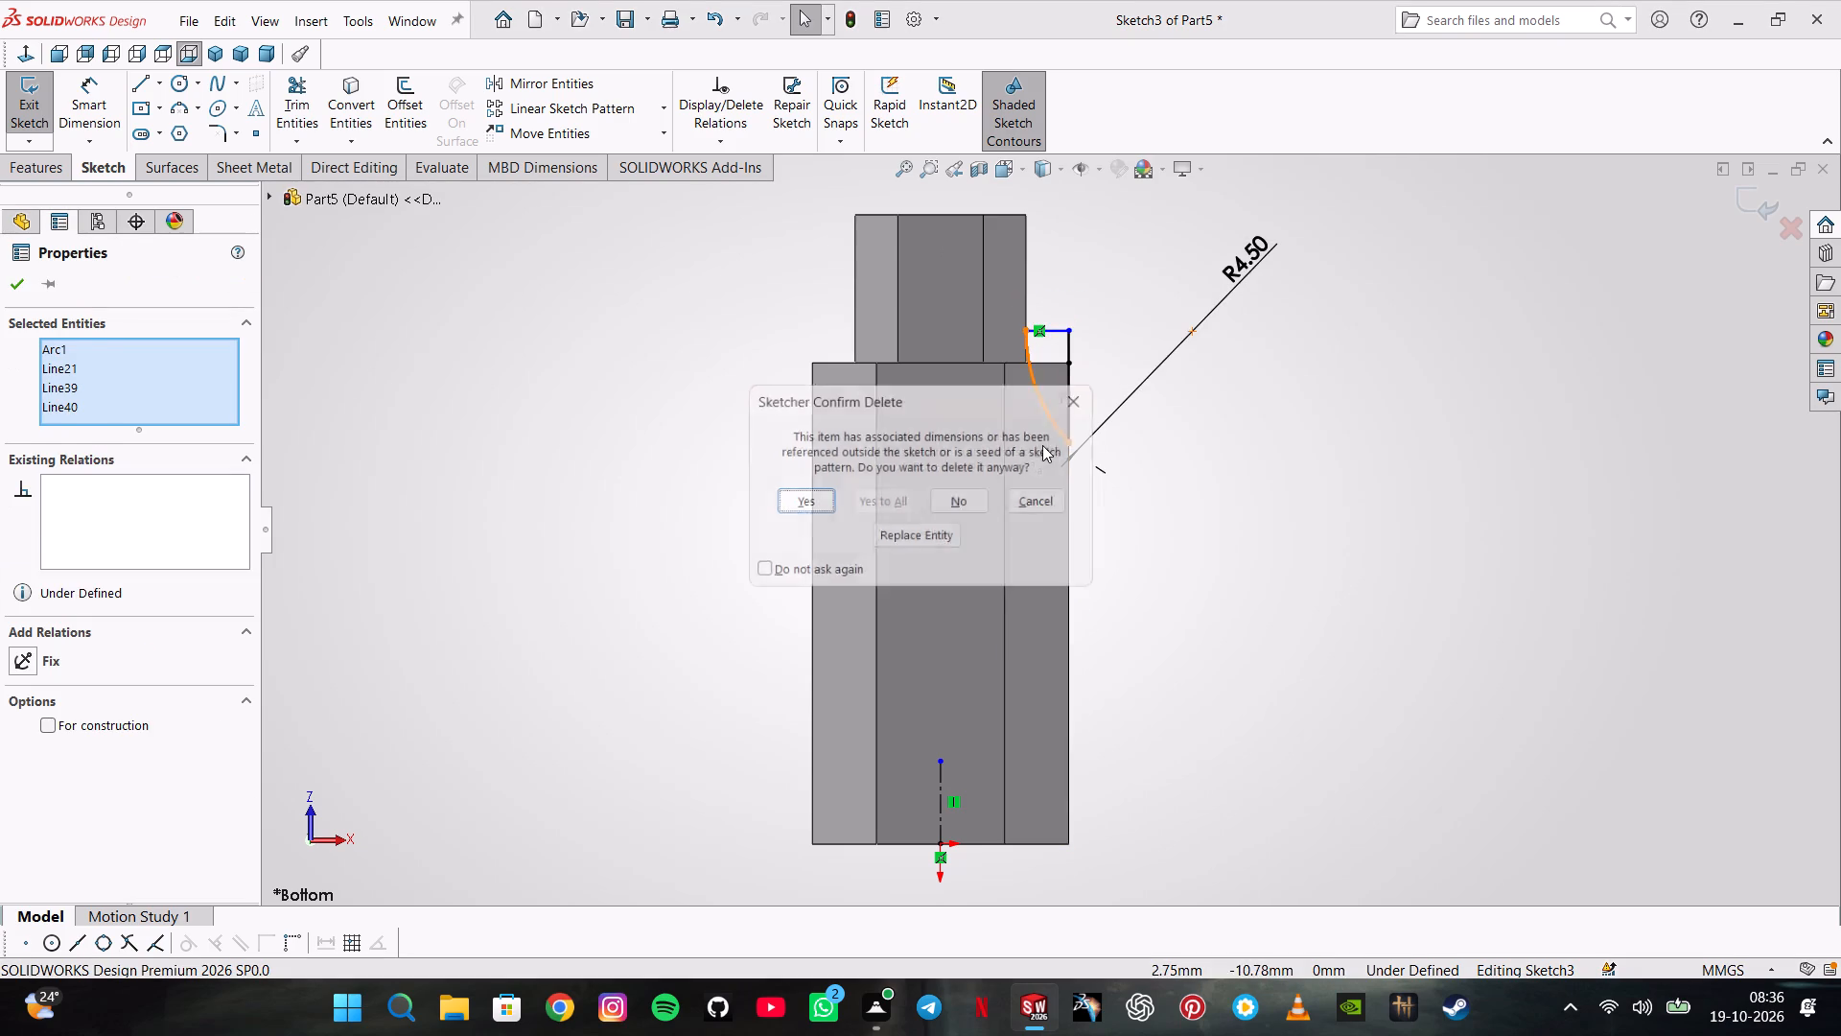
{"action": "key", "text": "Return"}
Sketch a horizontal line about 1.48 mm long just above the shoulder, from inside the smaller hexagon to above the larger hexagon's outer edge.
{"action": "scroll", "coordinate": [548, 224], "scroll_direction": "down", "scroll_amount": 4}
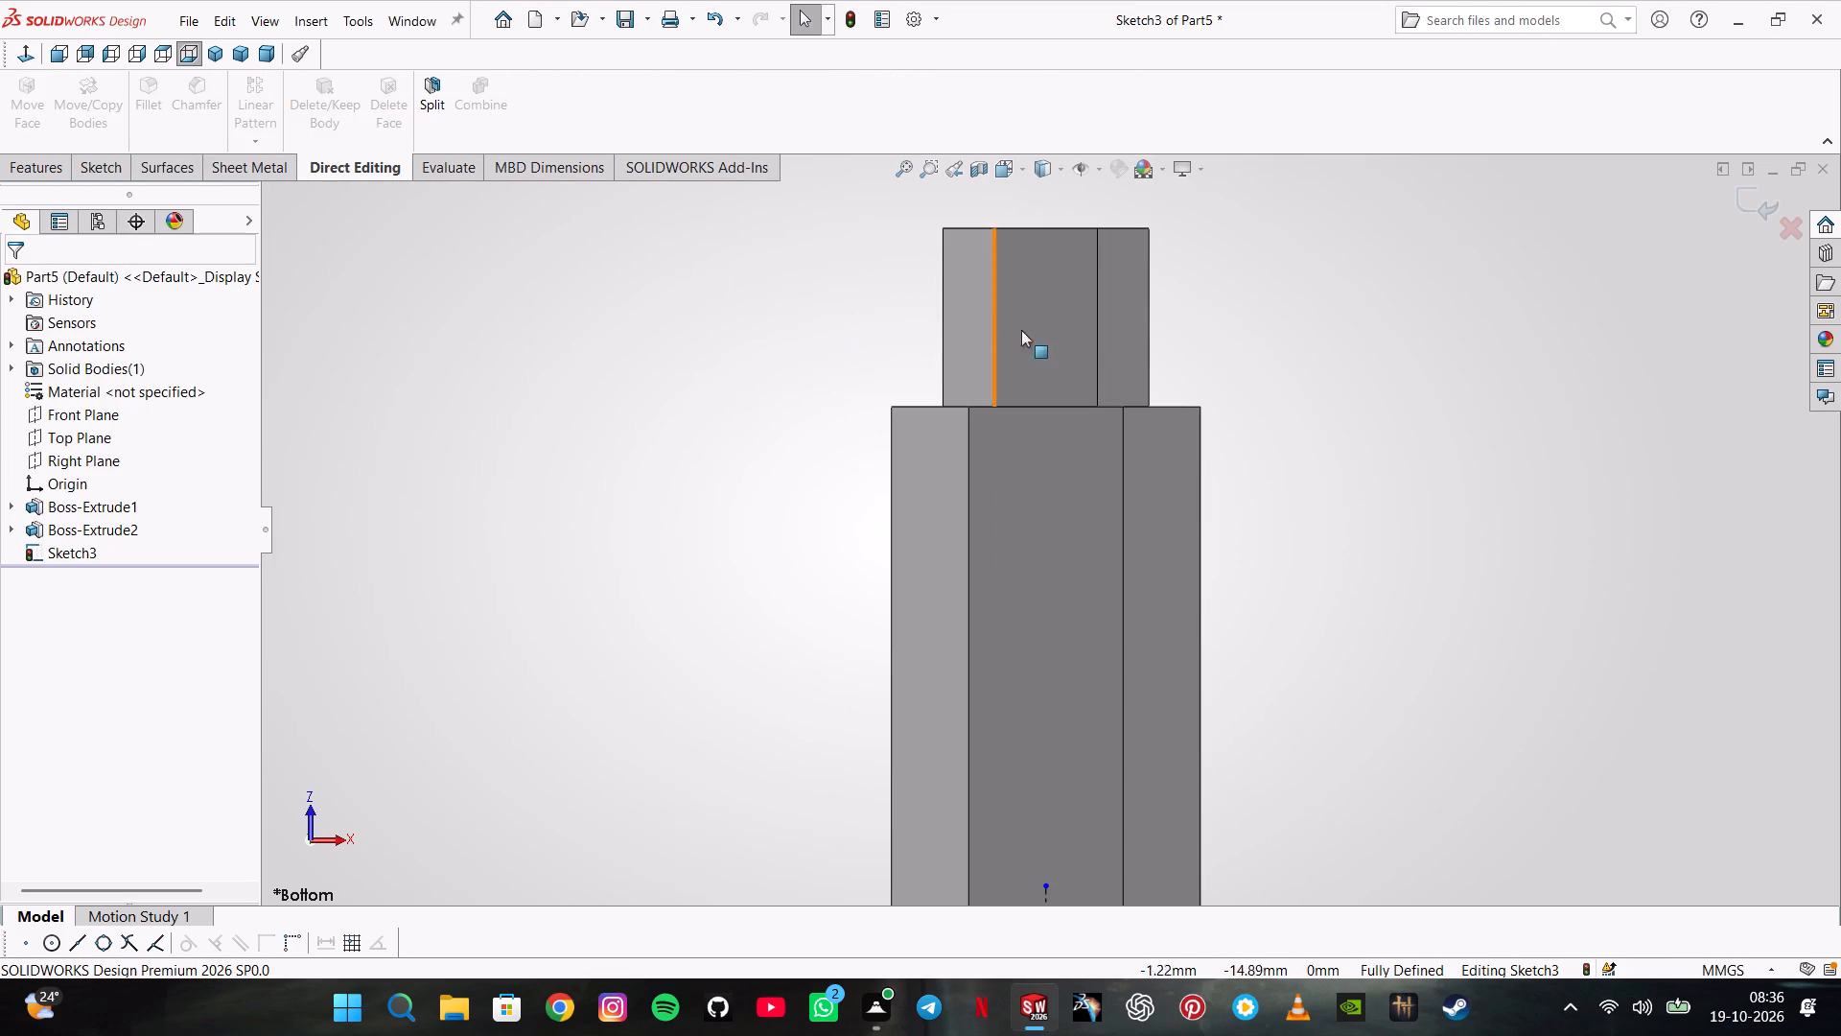
{"action": "scroll", "coordinate": [102, 161], "scroll_direction": "up", "scroll_amount": 2}
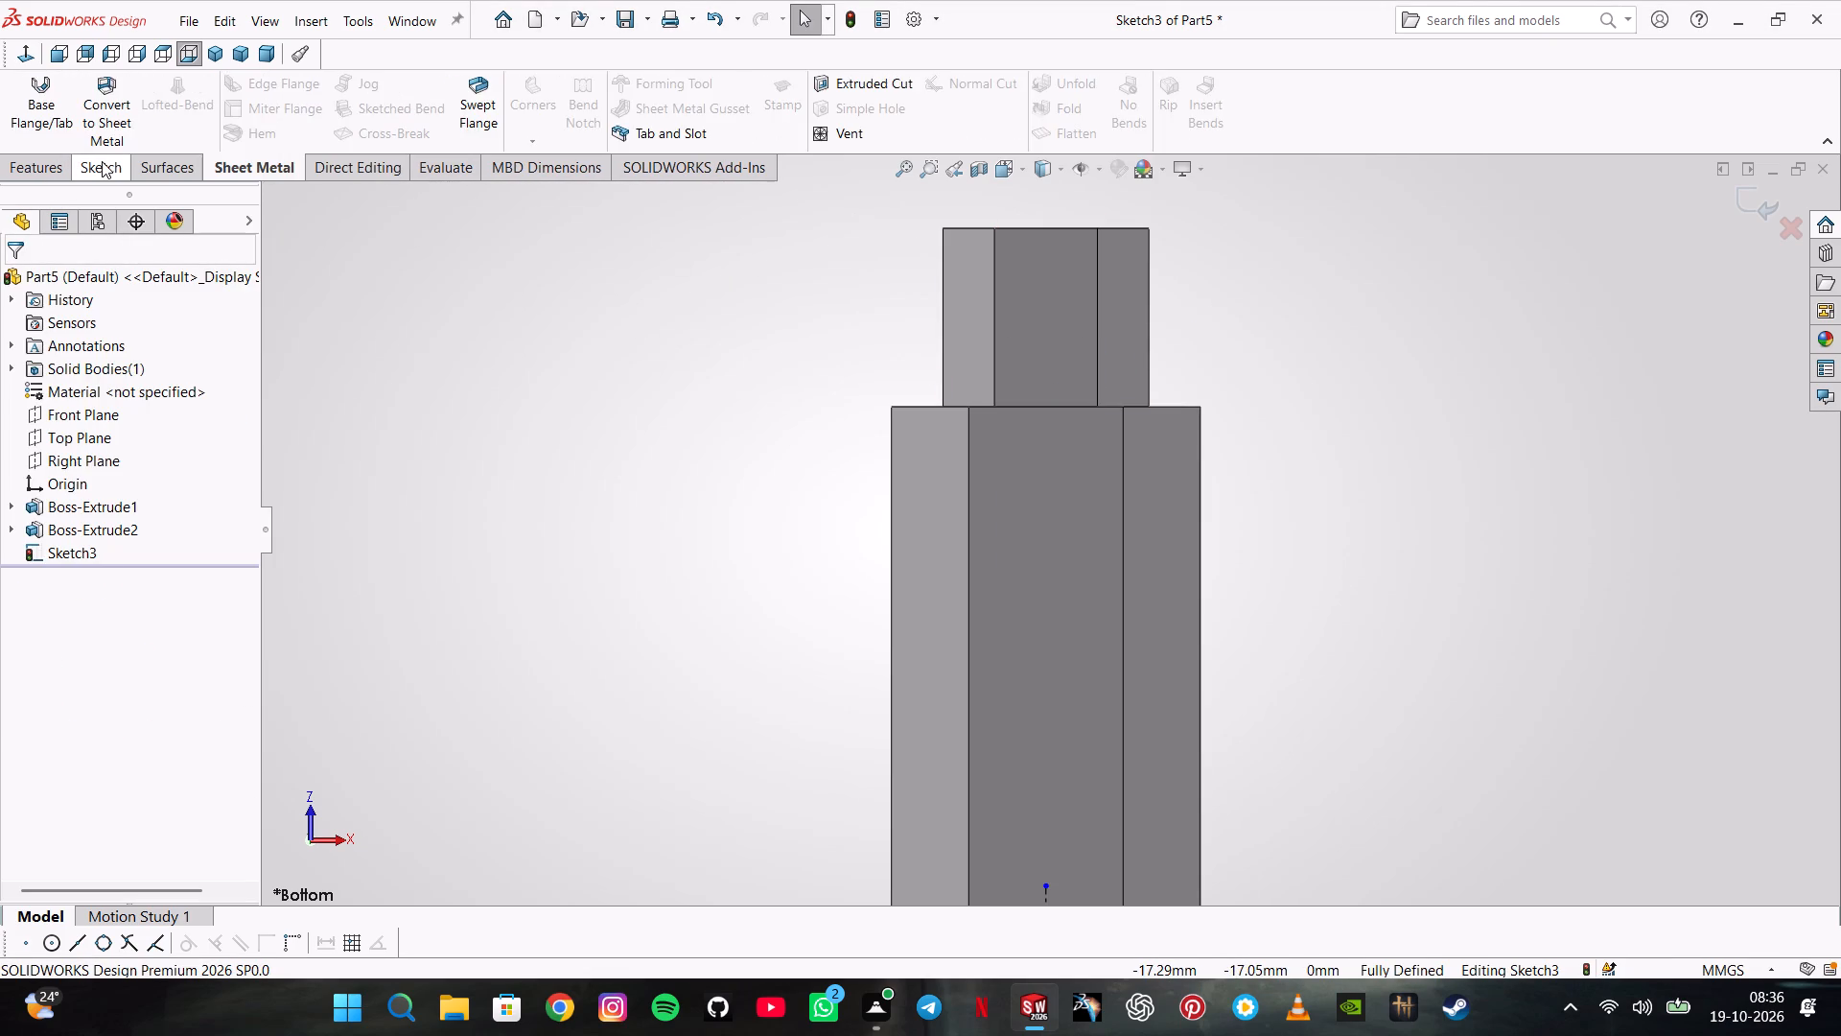
{"action": "scroll", "coordinate": [102, 161], "scroll_direction": "up", "scroll_amount": 1}
{"action": "left_click", "coordinate": [181, 106]}
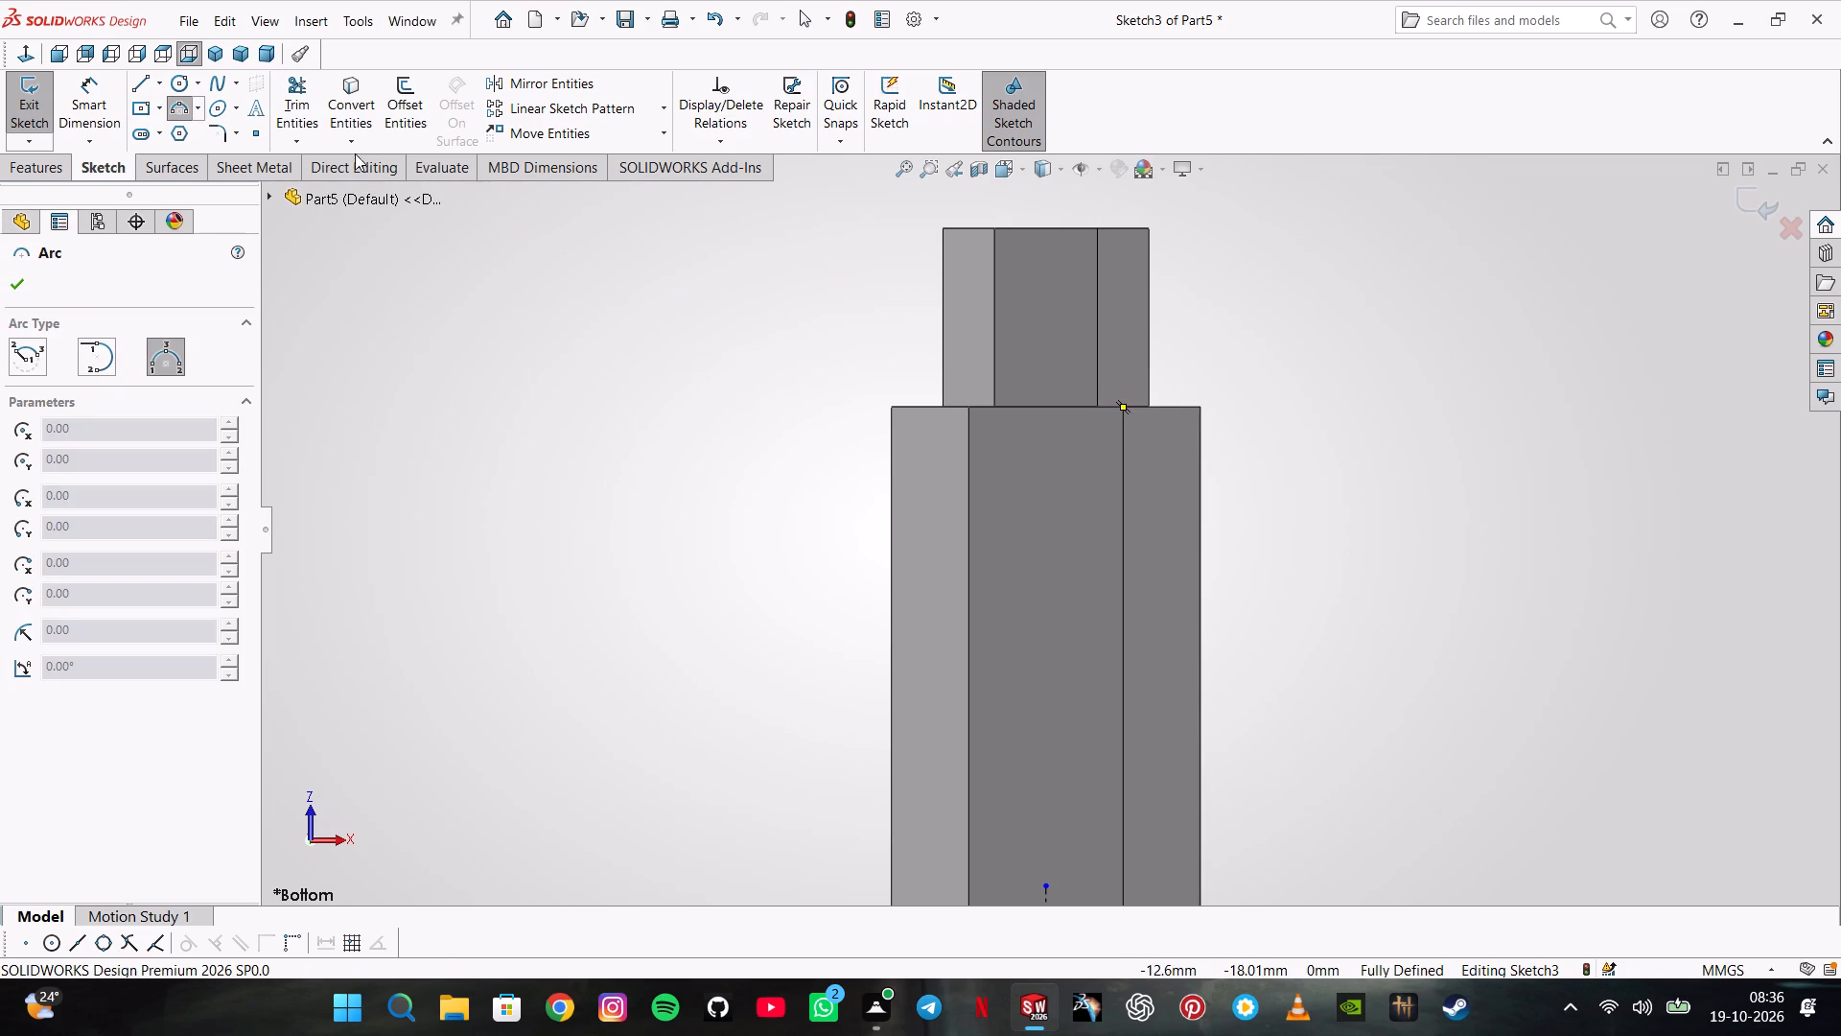
{"action": "left_click", "coordinate": [153, 94]}
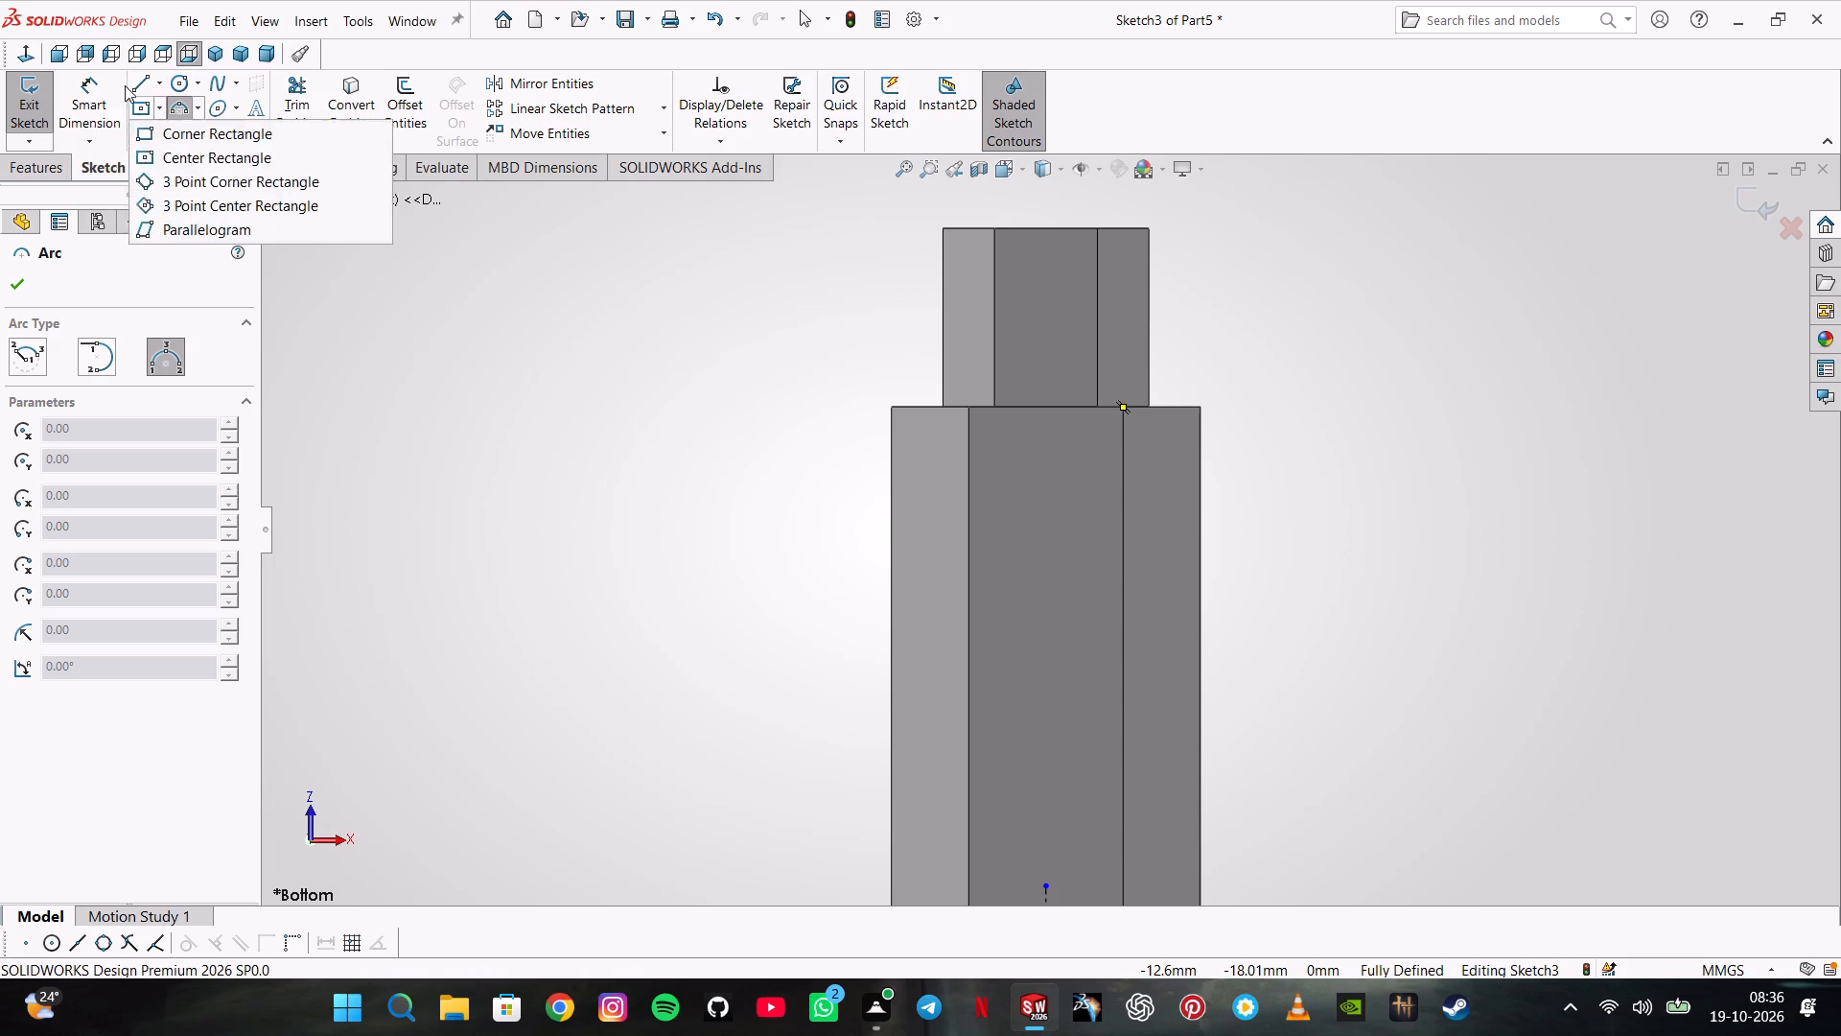
{"action": "left_click", "coordinate": [137, 81]}
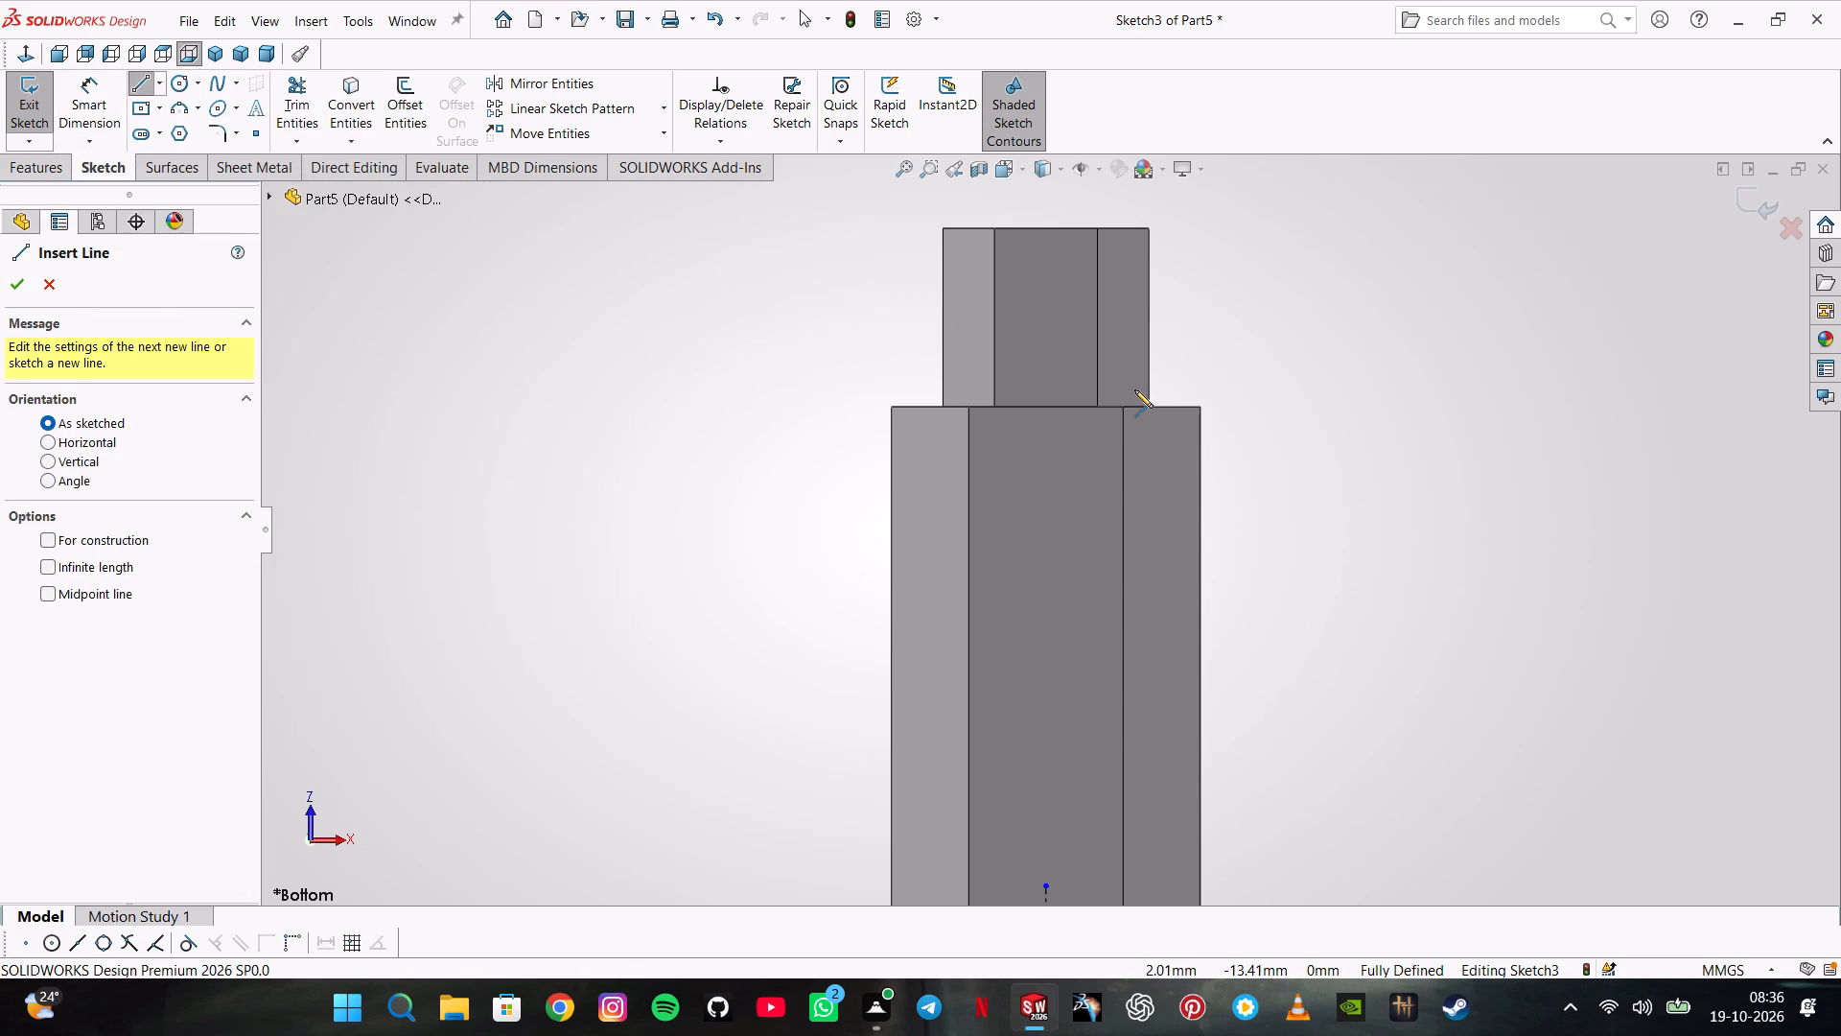
{"action": "left_click", "coordinate": [1134, 389]}
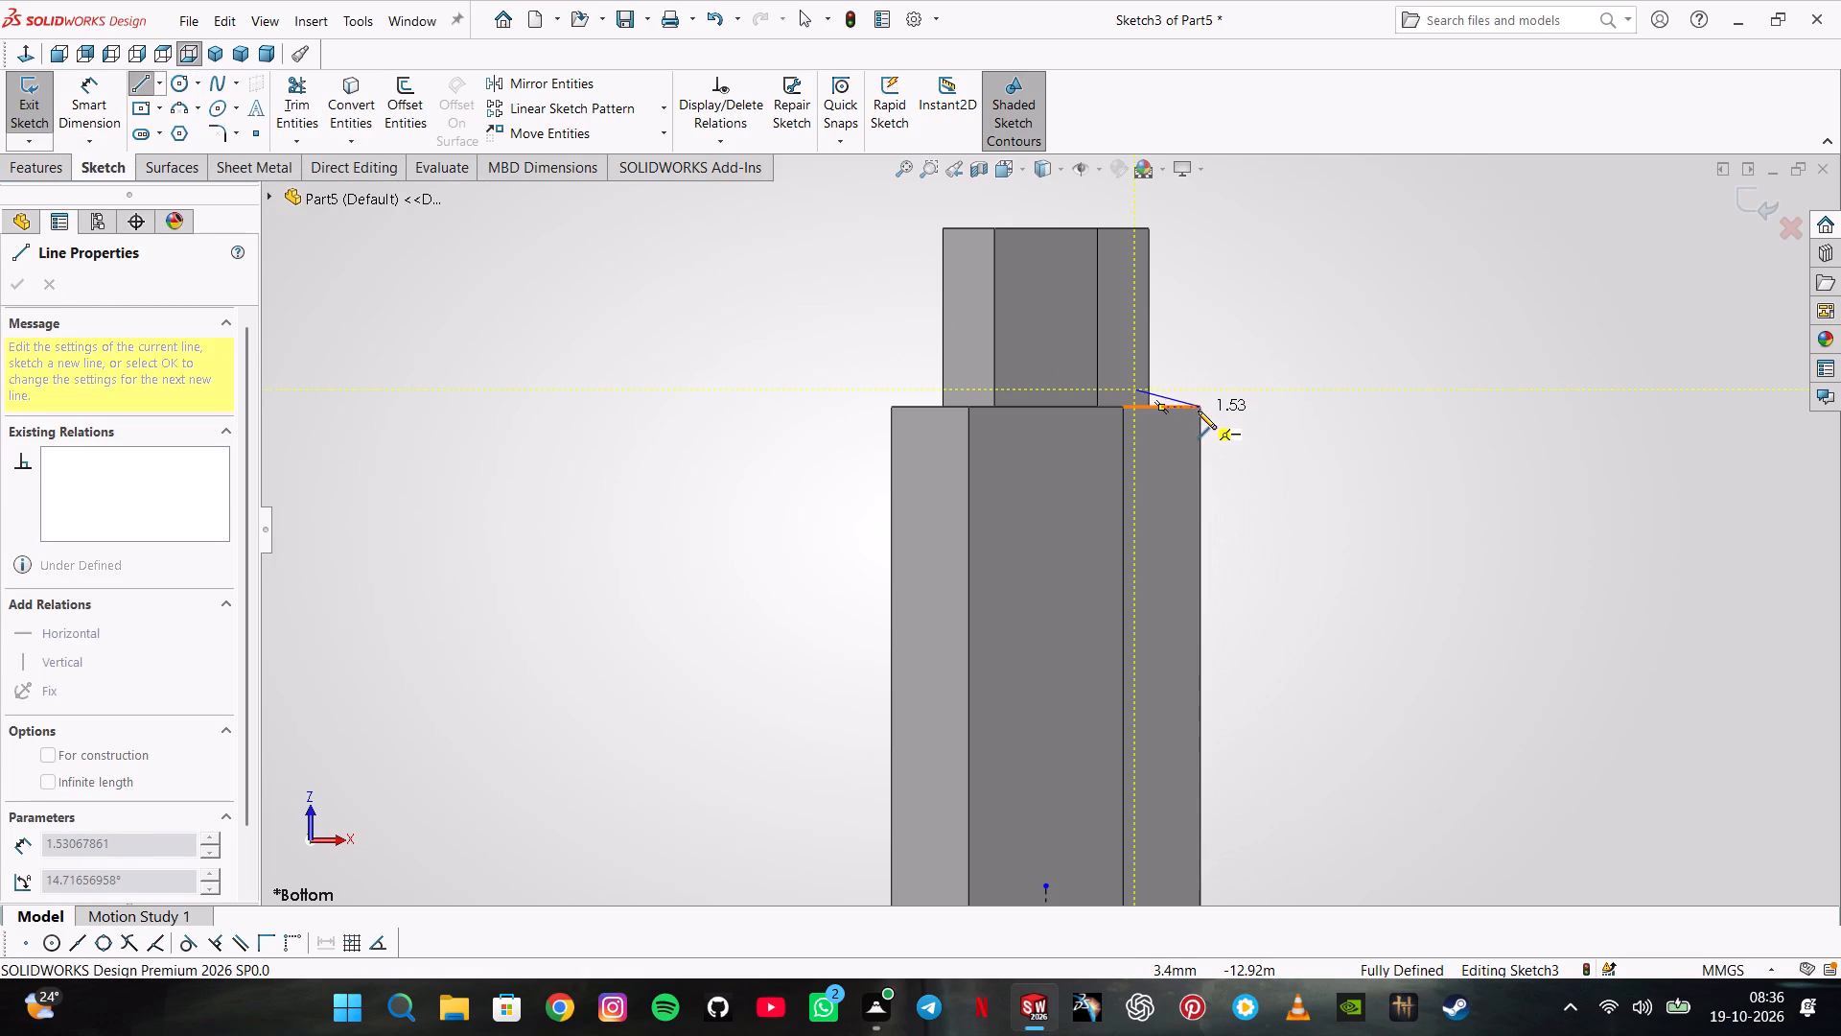
{"action": "left_click", "coordinate": [1199, 388]}
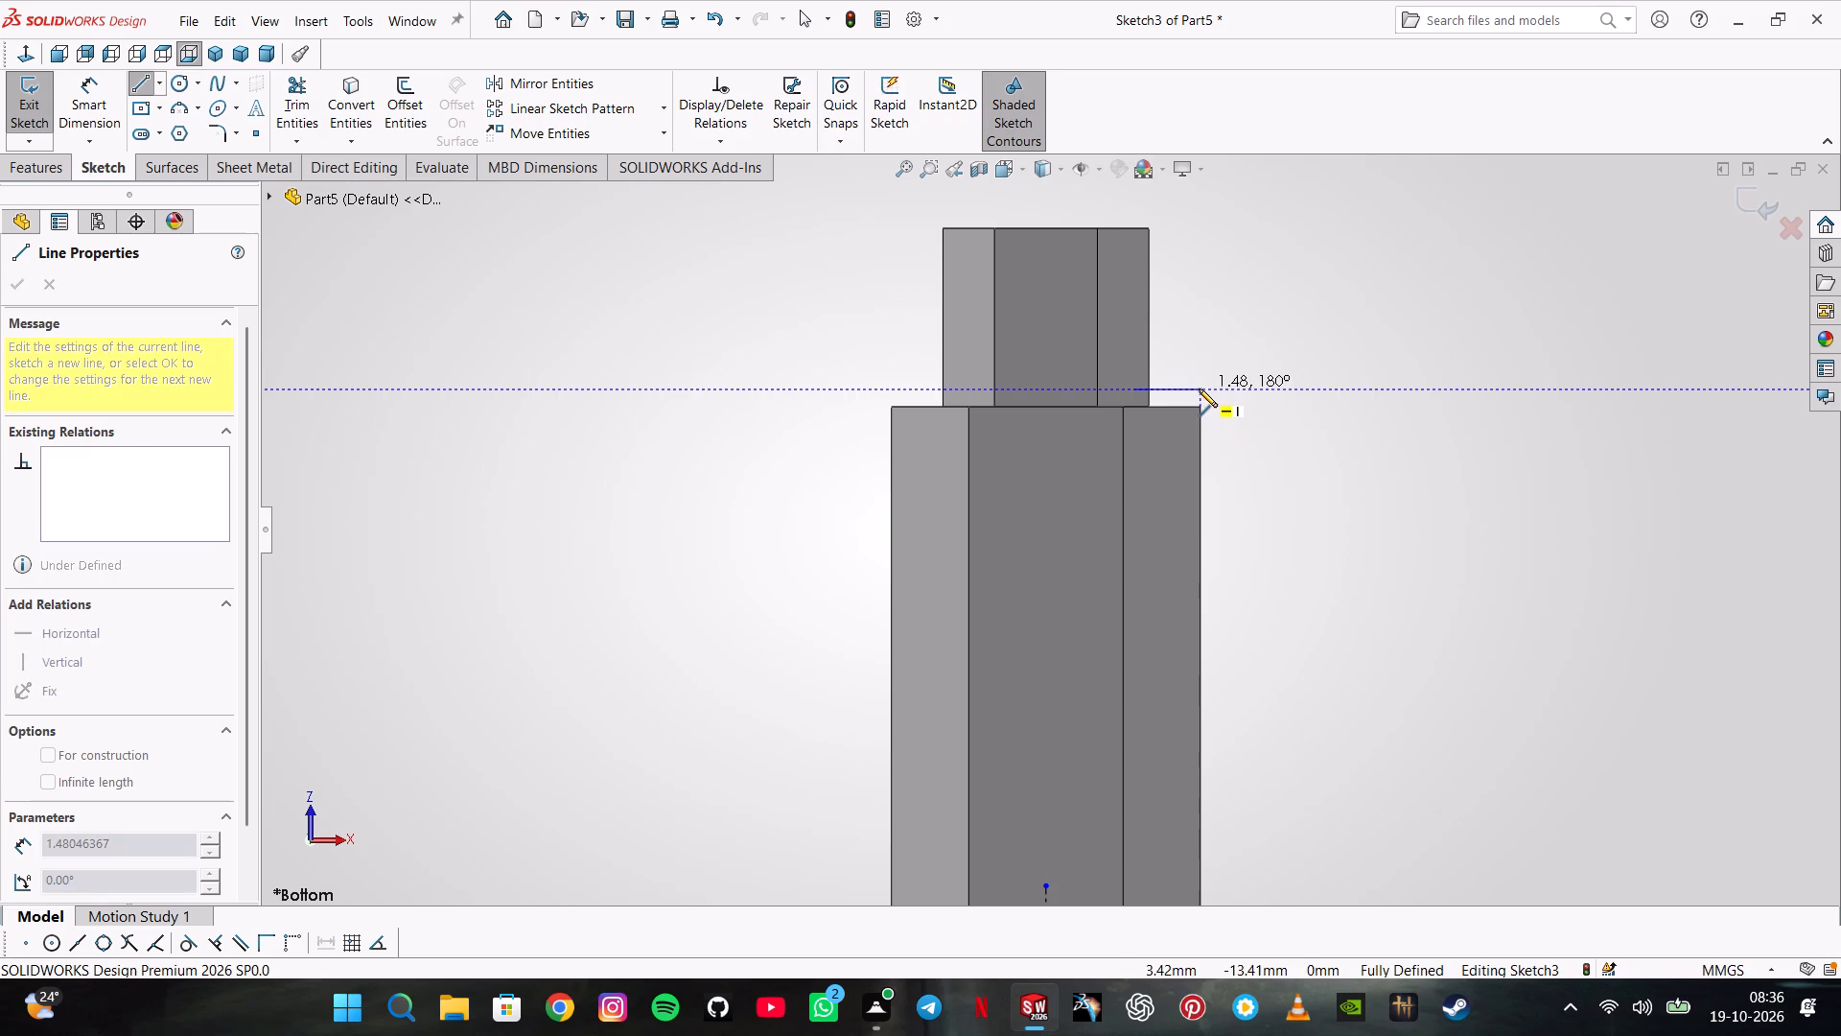
{"action": "double_click", "coordinate": [1221, 358]}
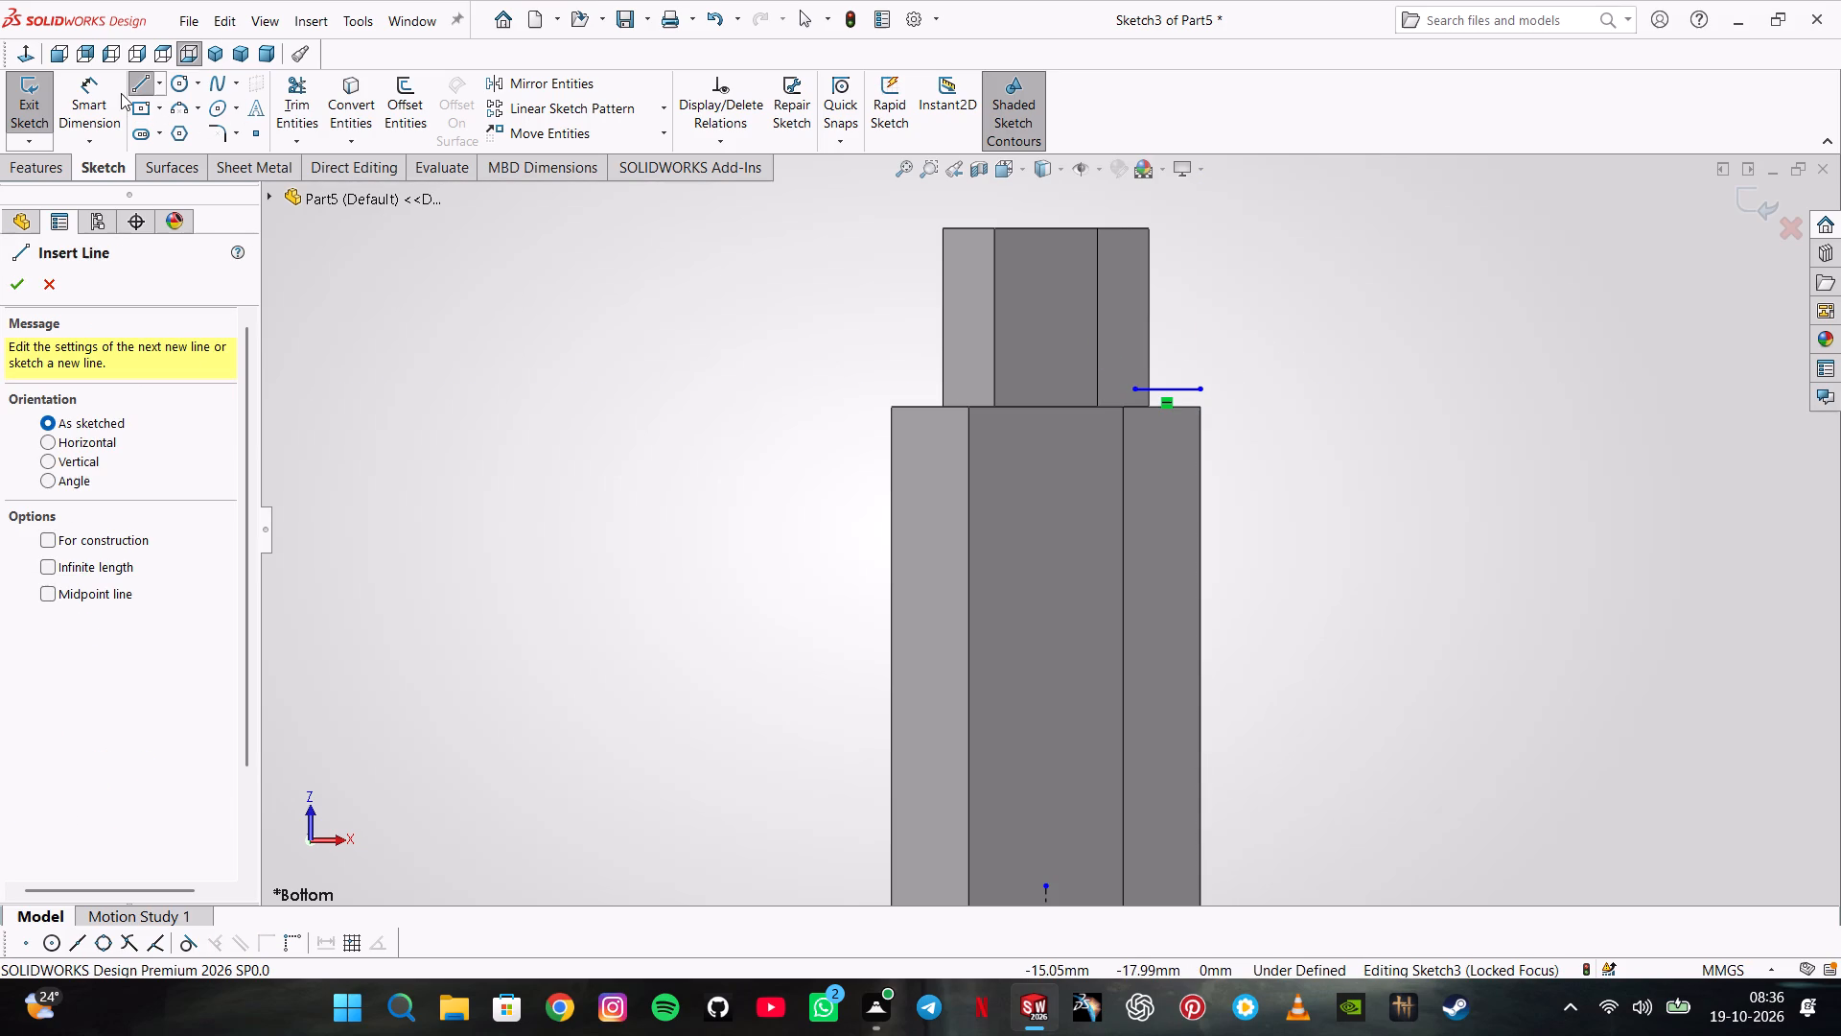
Sketch a three-point arc of about 2.1 mm radius from the horizontal line's inner end to the larger hexagon's outer edge below the shoulder.
{"action": "left_click", "coordinate": [174, 113]}
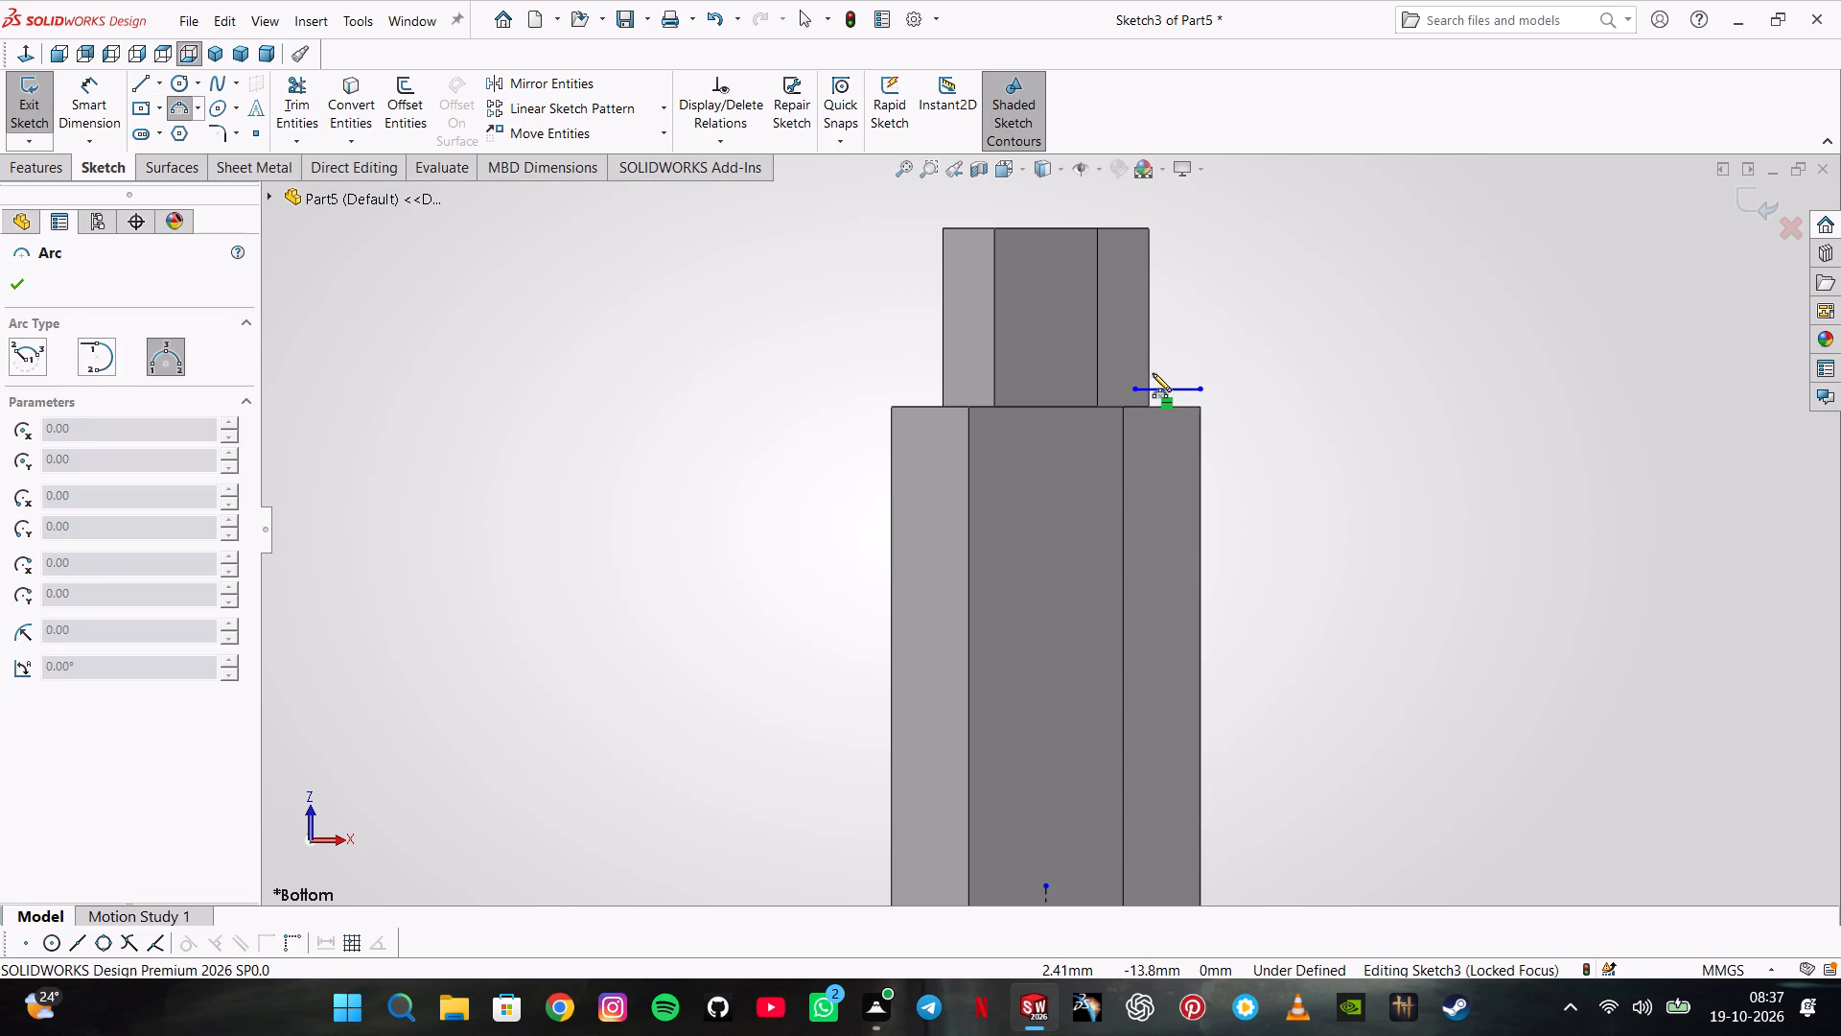
{"action": "left_click", "coordinate": [1133, 386]}
{"action": "left_click", "coordinate": [1205, 505]}
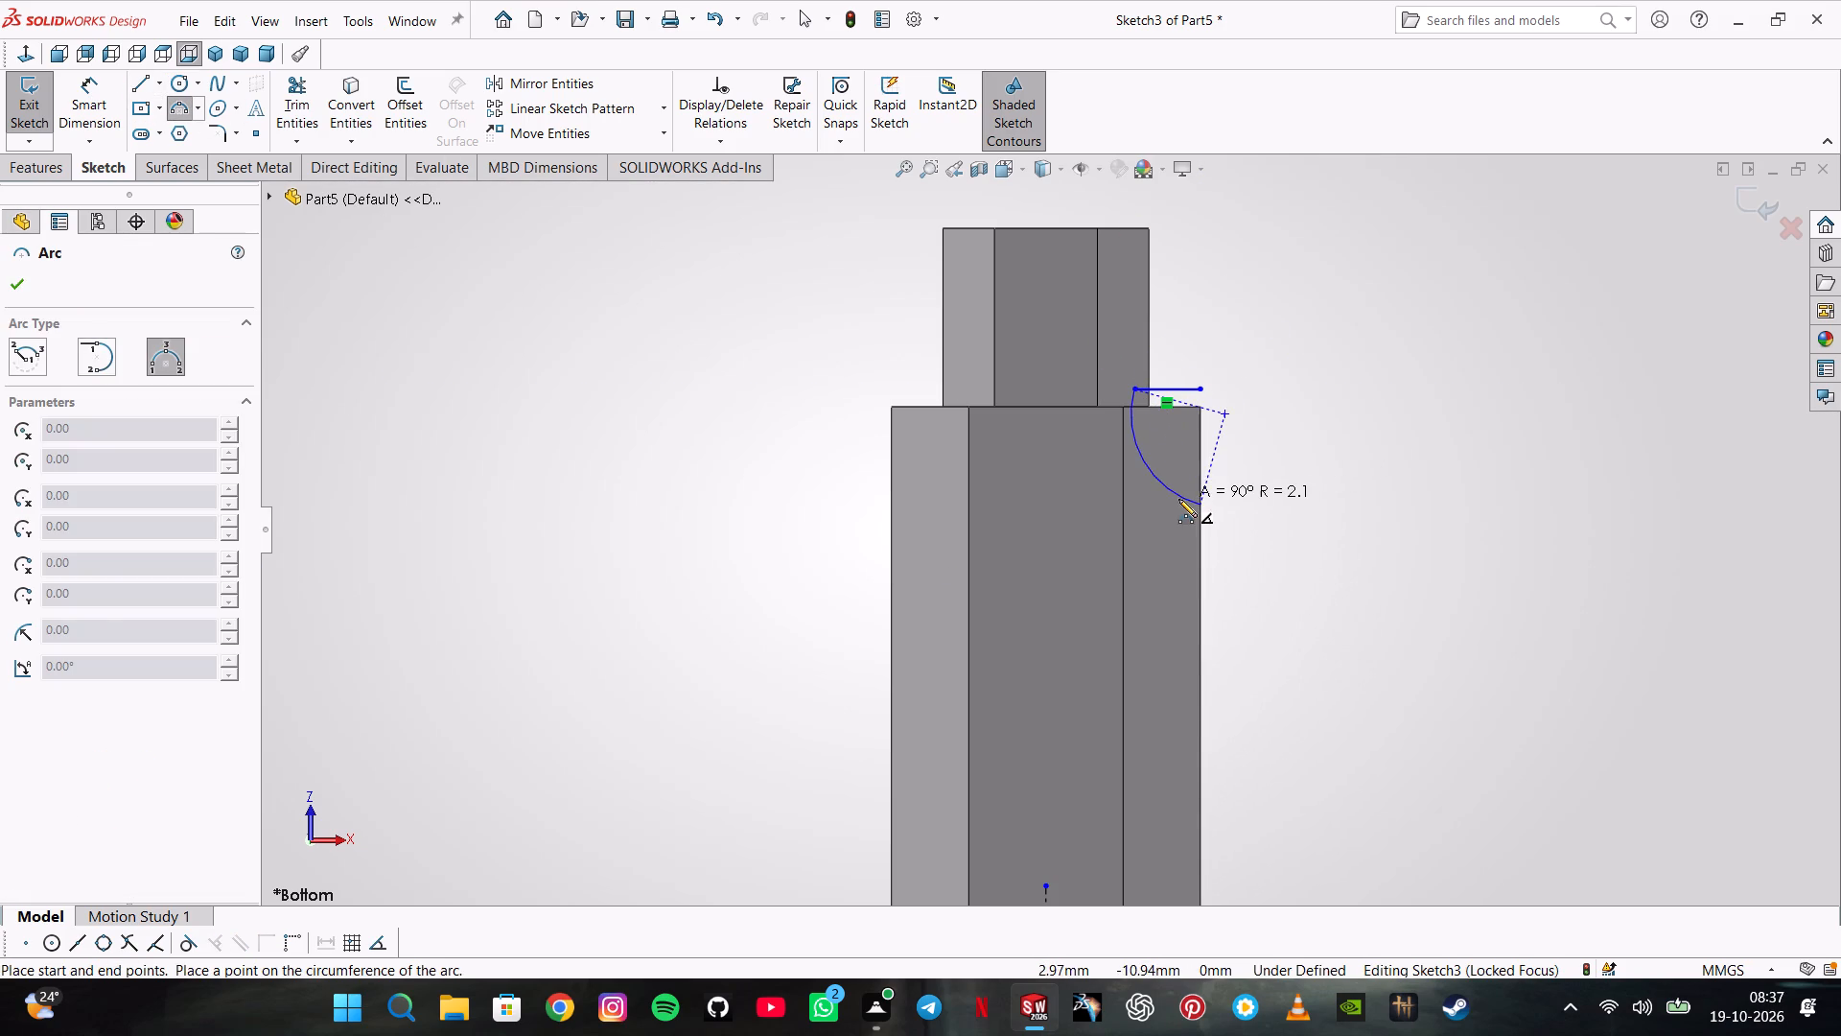
{"action": "left_click", "coordinate": [1178, 499]}
Dimension the arc's radius and set it to 4.5 mm.
{"action": "left_click", "coordinate": [91, 115]}
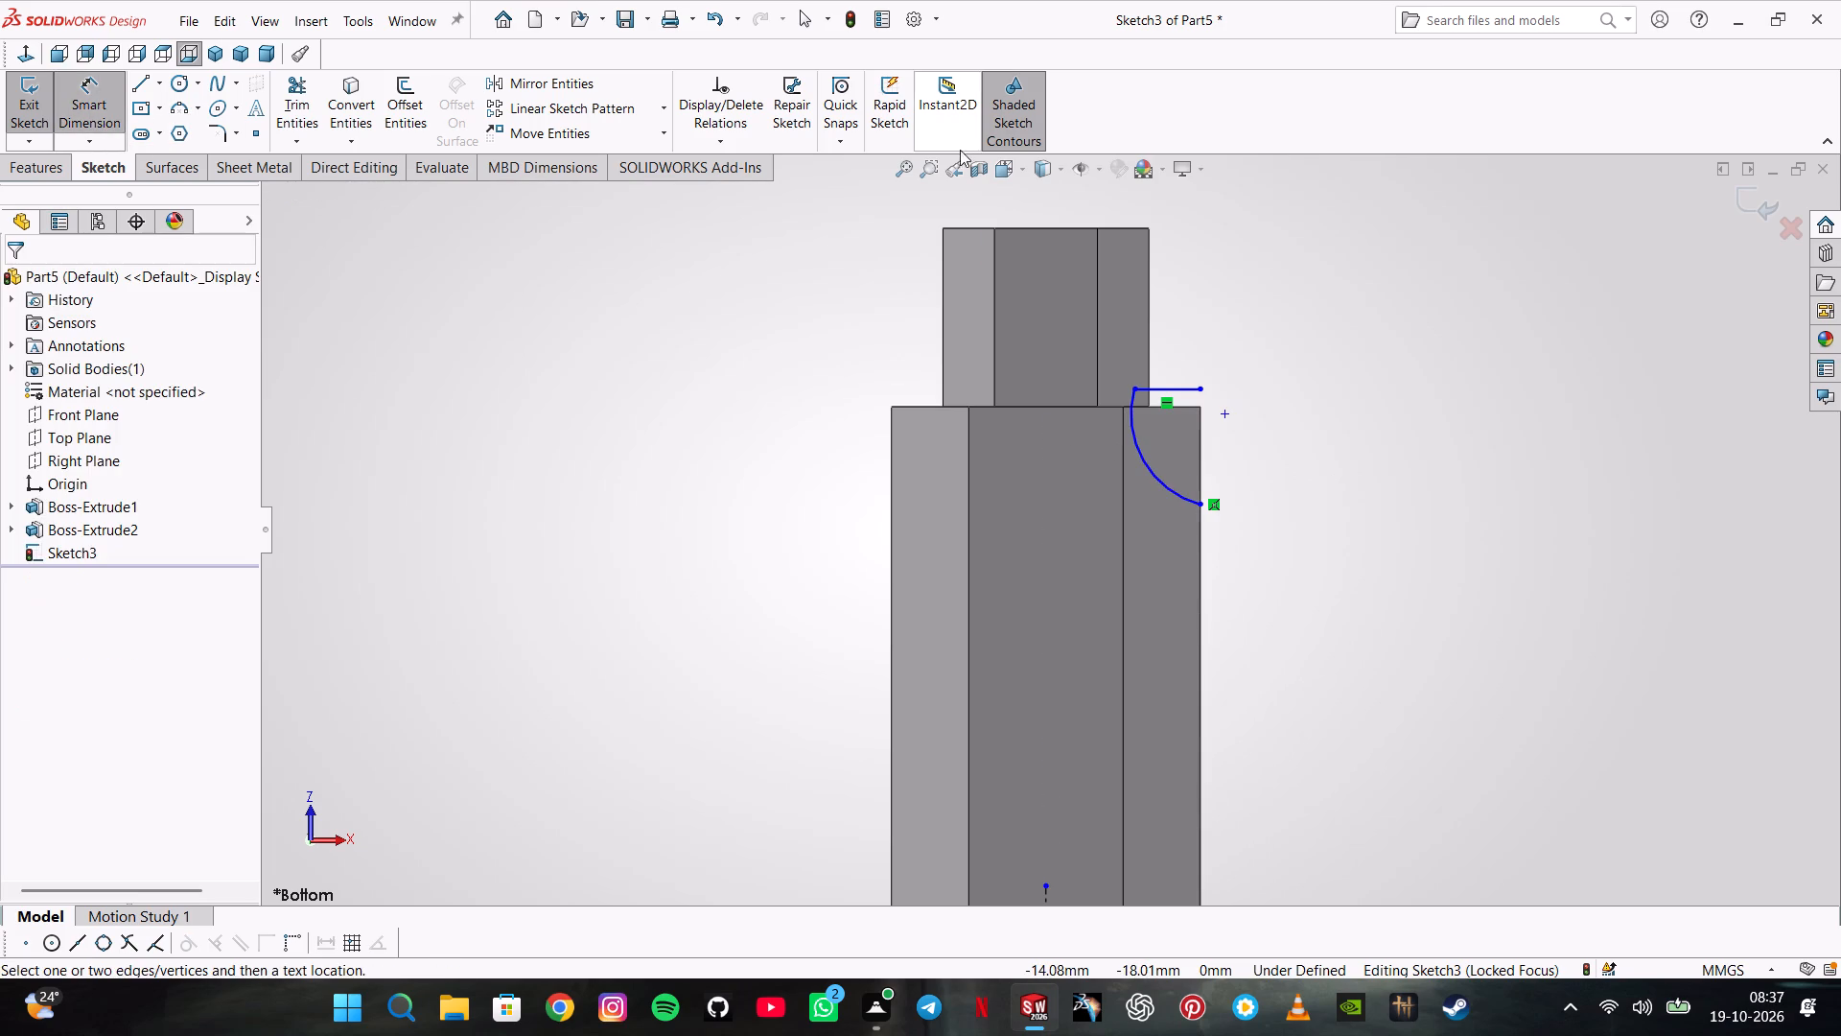
{"action": "left_click", "coordinate": [1136, 435]}
{"action": "left_click", "coordinate": [1258, 412]}
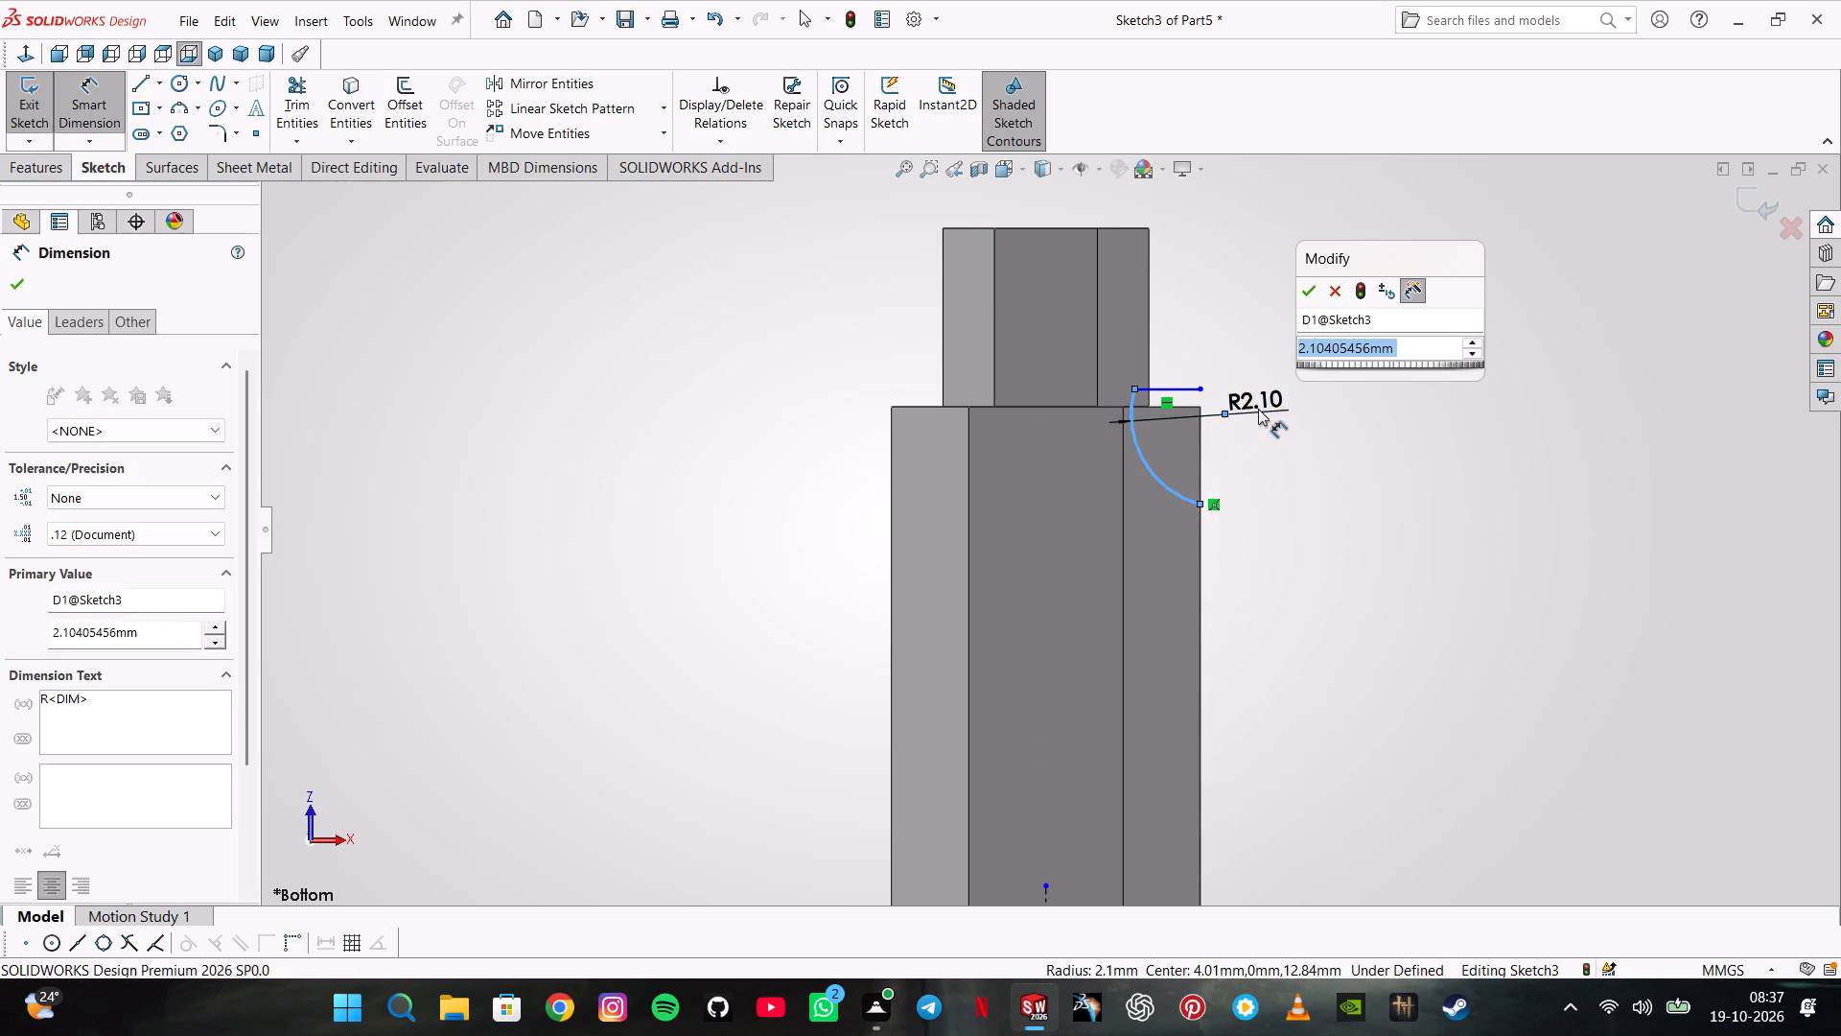
{"action": "type", "text": "4.6"}
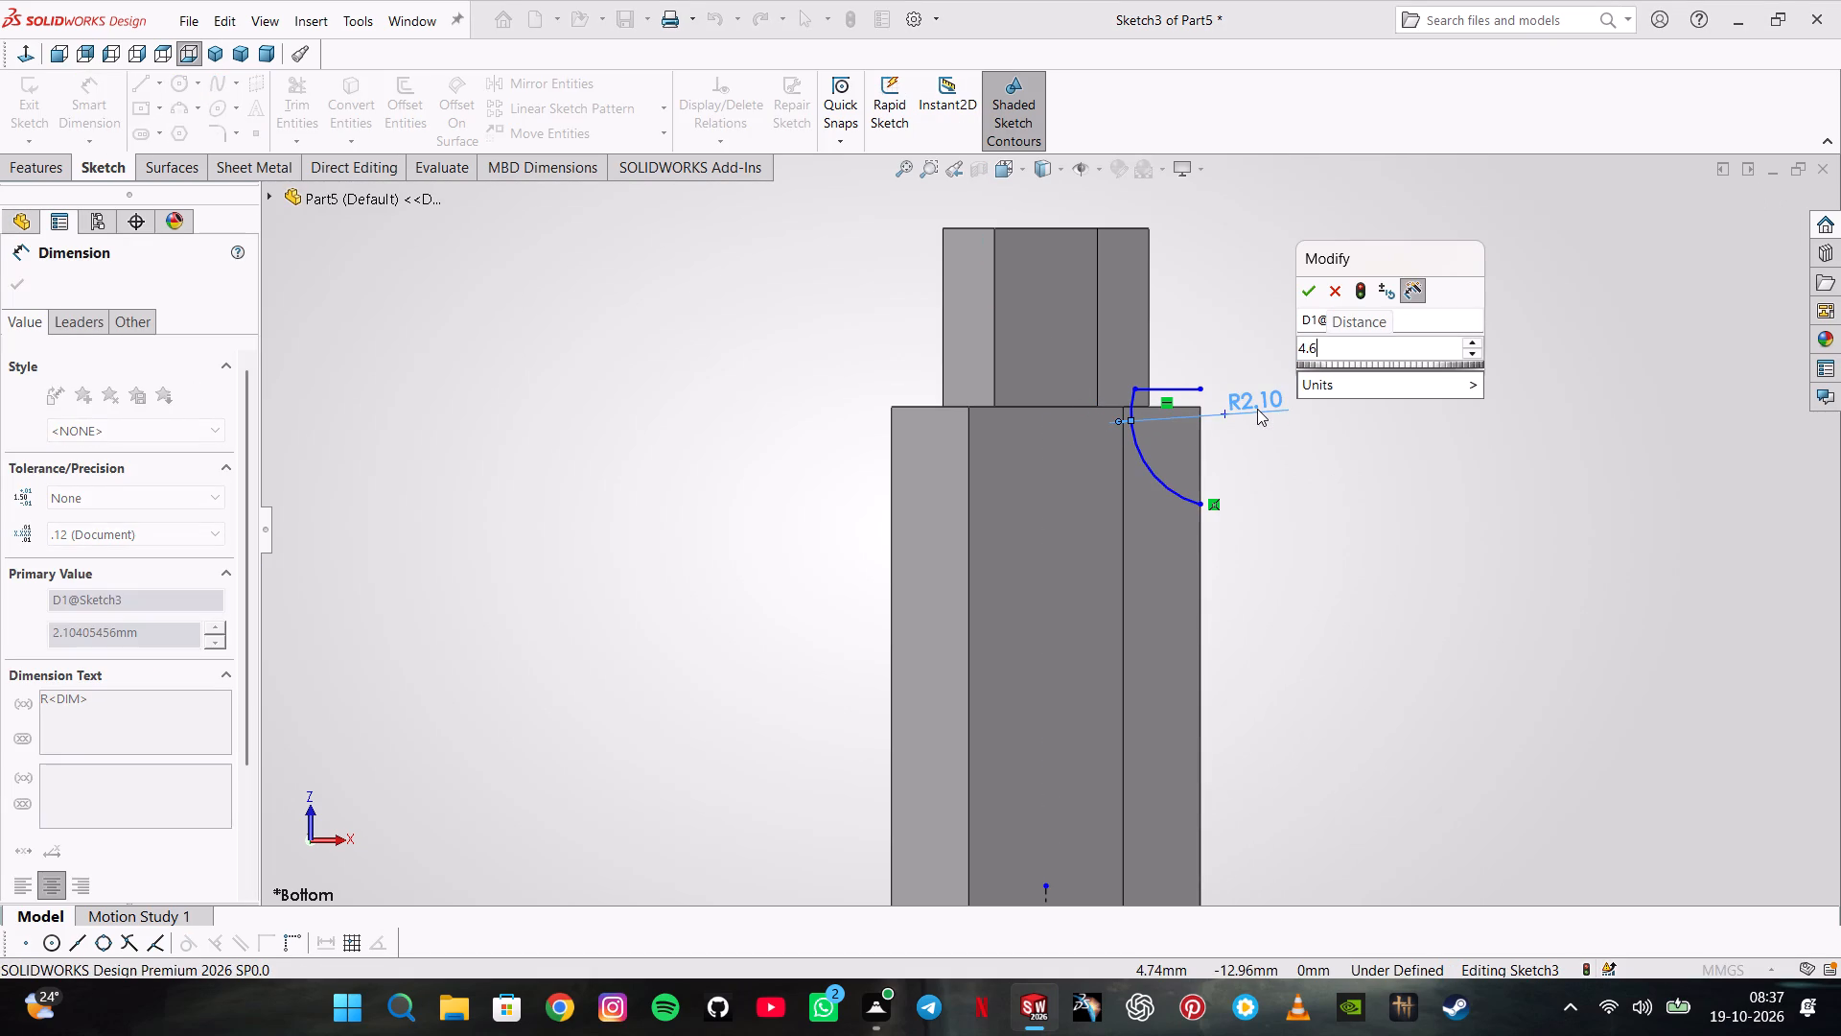
{"action": "key", "text": "BackSpace"}
{"action": "key", "text": "5"}
{"action": "key", "text": "Return"}
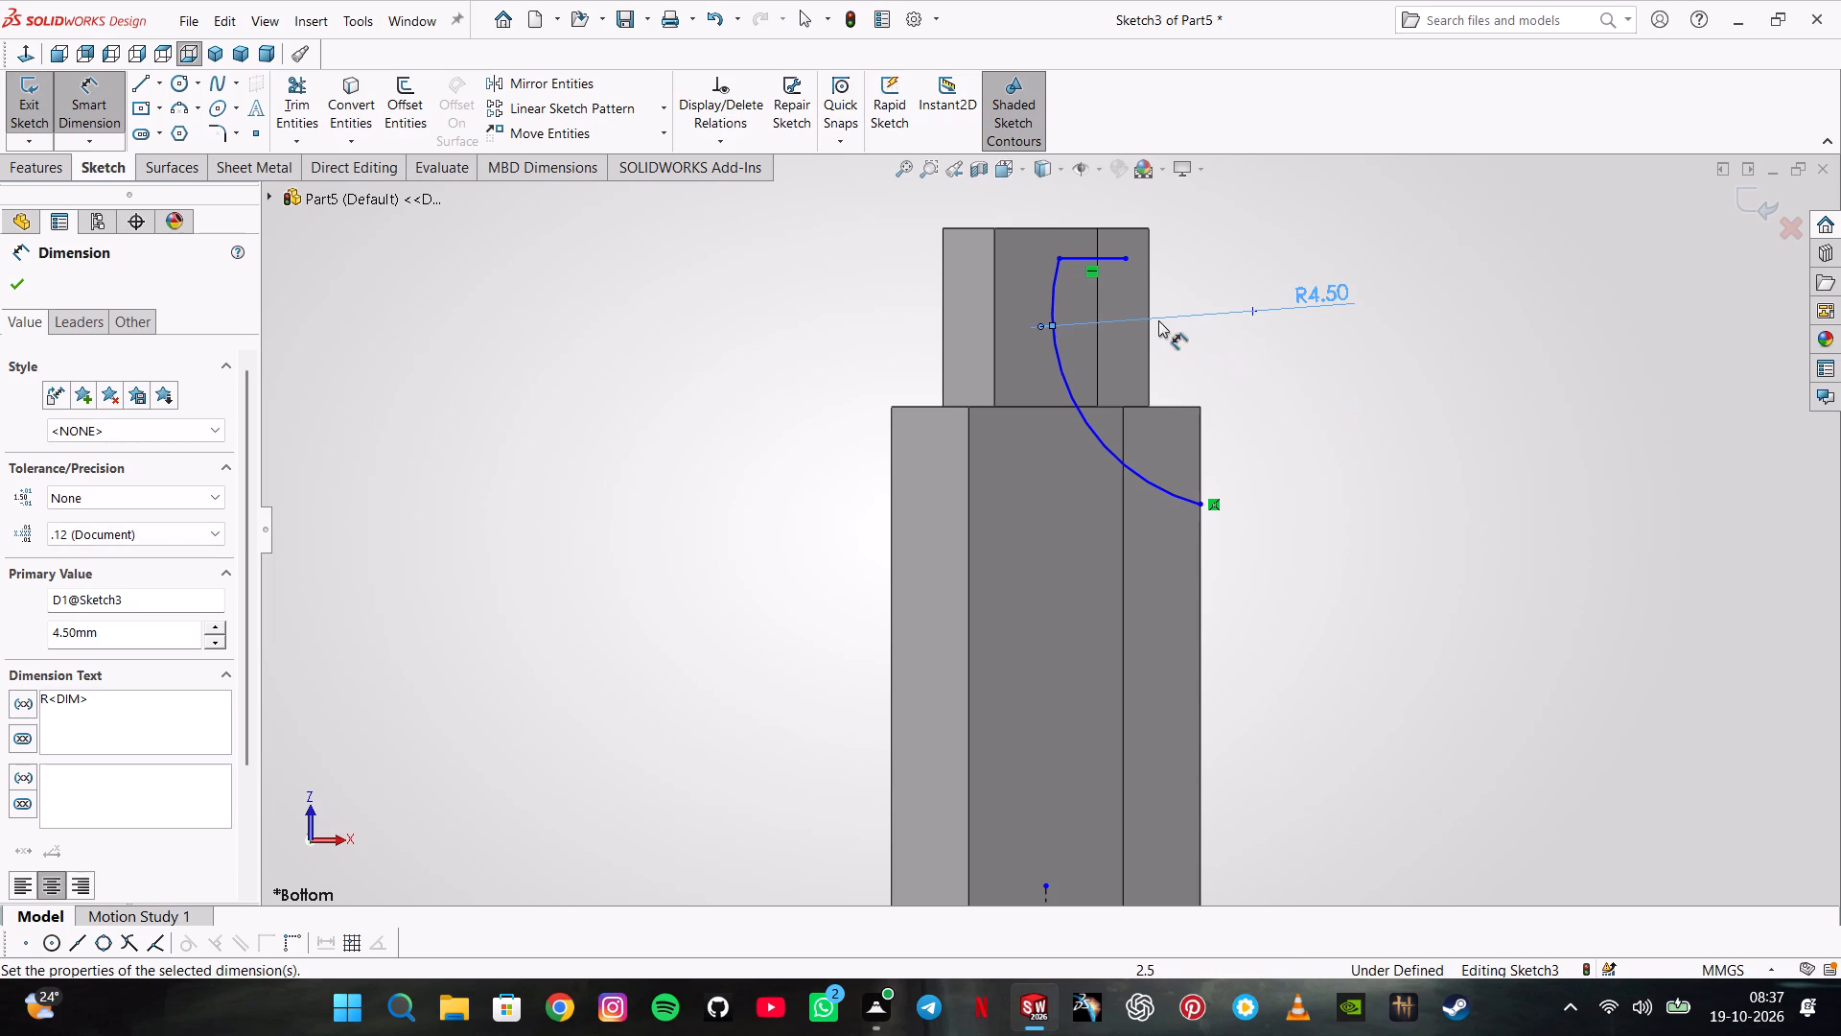
{"action": "scroll", "coordinate": [1156, 314], "scroll_direction": "up", "scroll_amount": 2}
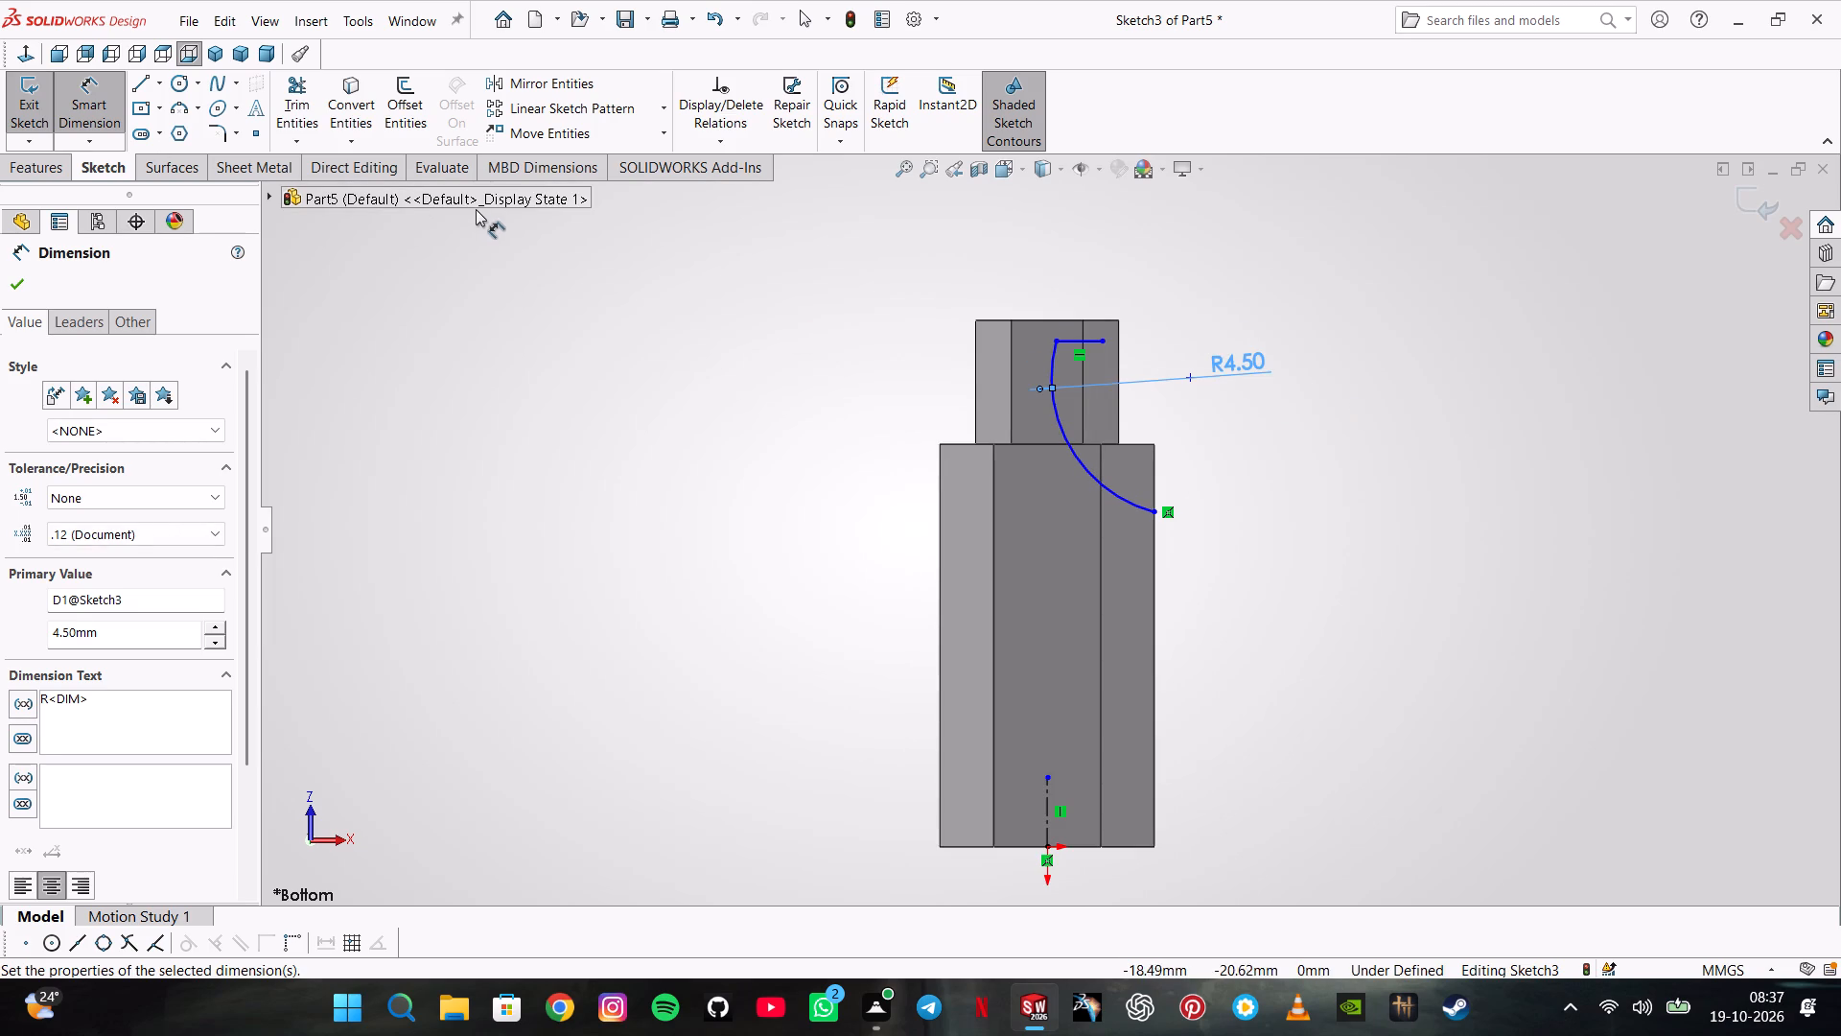
{"action": "key", "text": "Escape"}
{"action": "key", "text": "Escape"}
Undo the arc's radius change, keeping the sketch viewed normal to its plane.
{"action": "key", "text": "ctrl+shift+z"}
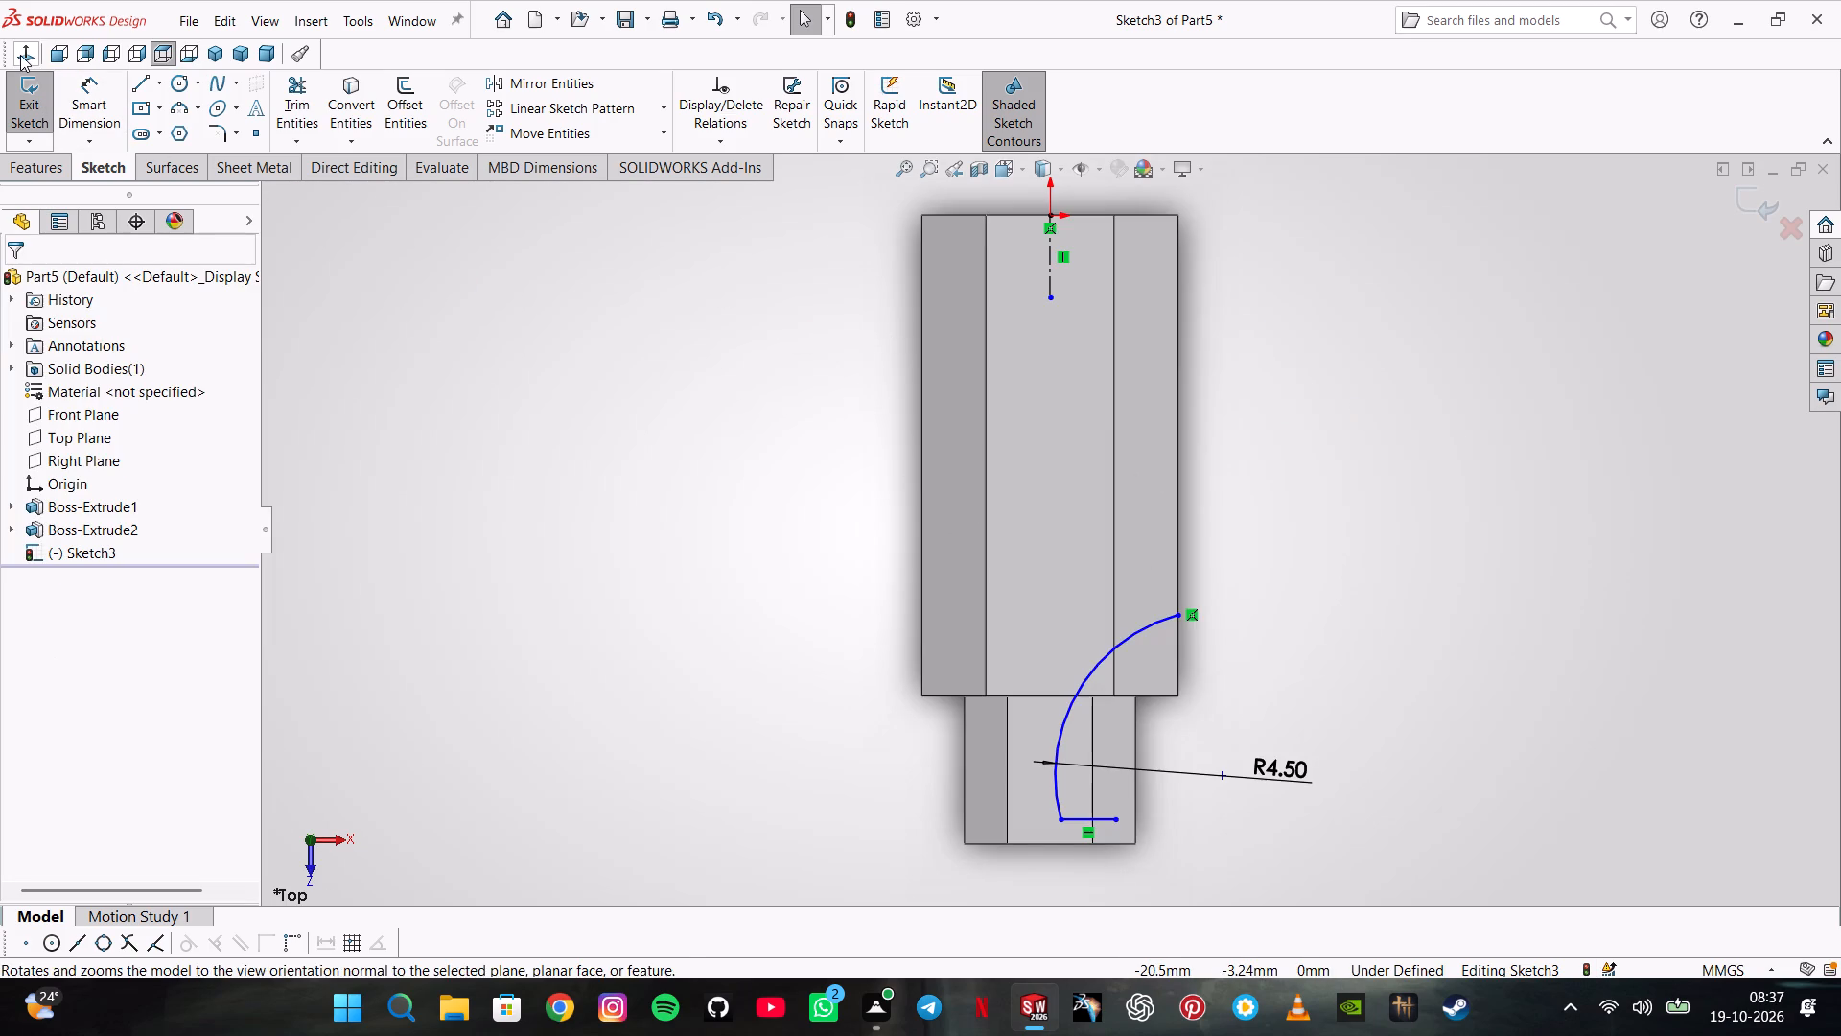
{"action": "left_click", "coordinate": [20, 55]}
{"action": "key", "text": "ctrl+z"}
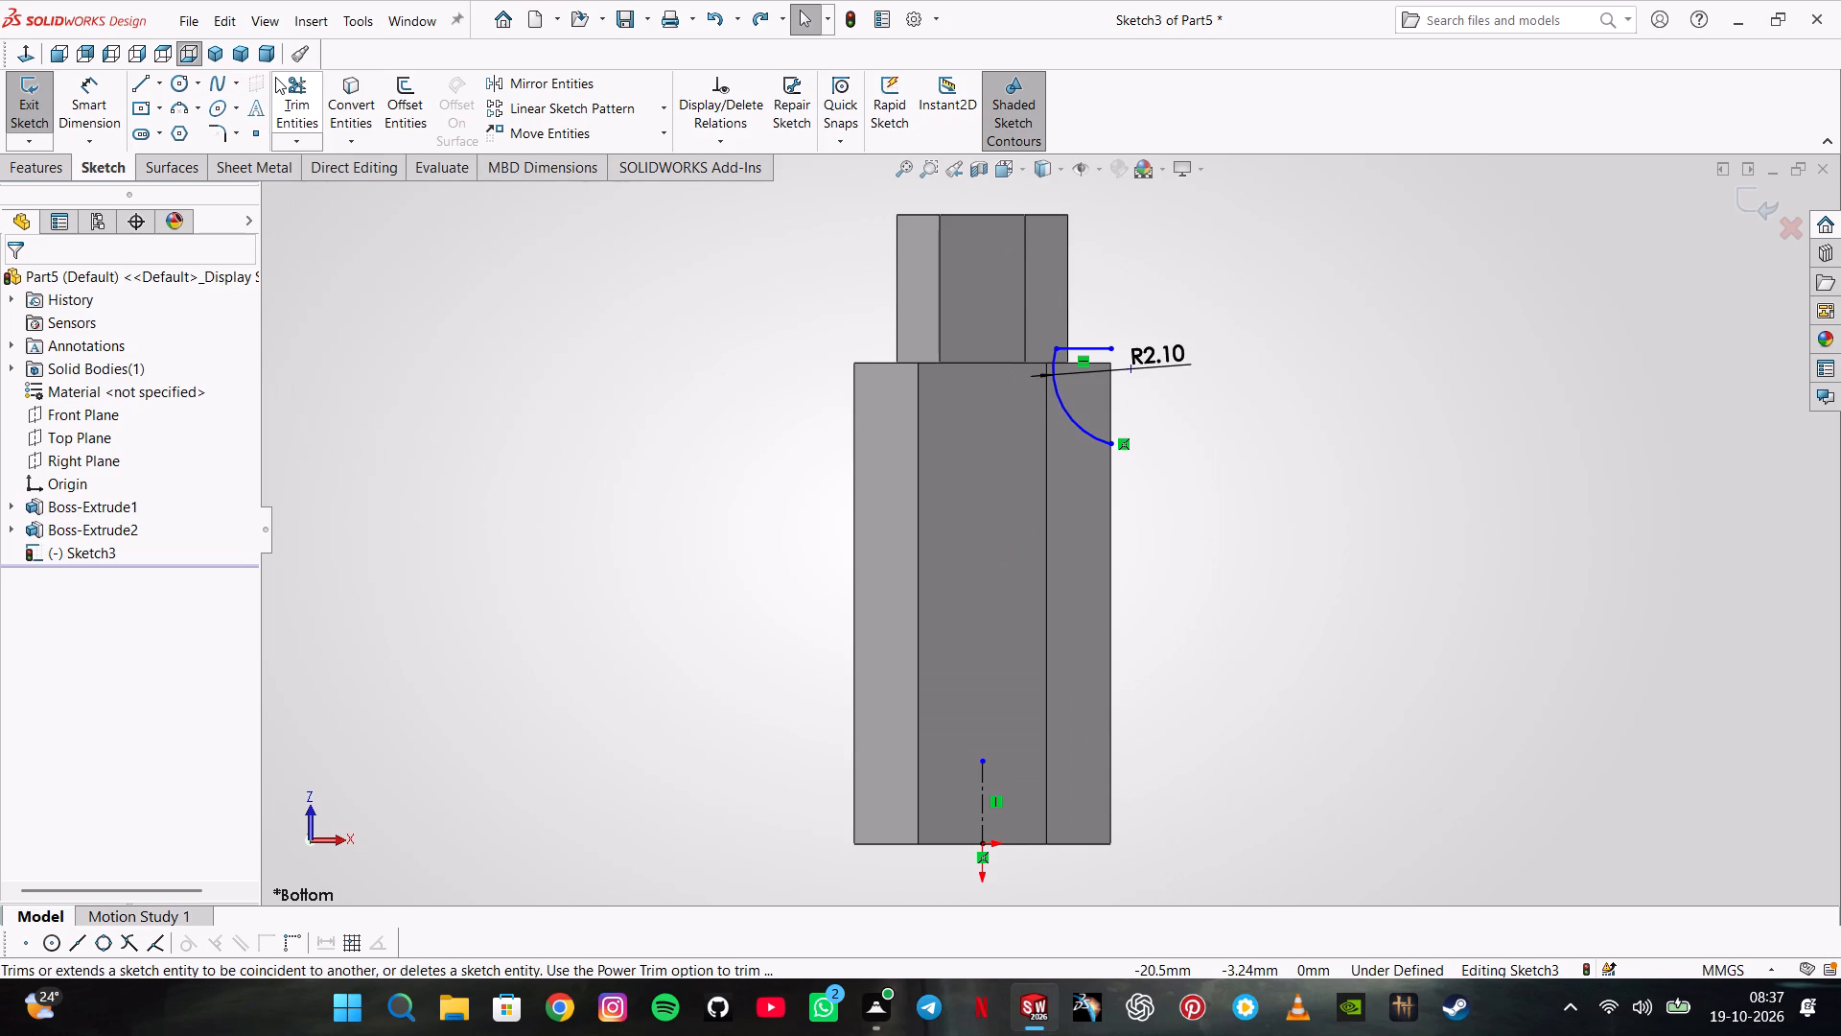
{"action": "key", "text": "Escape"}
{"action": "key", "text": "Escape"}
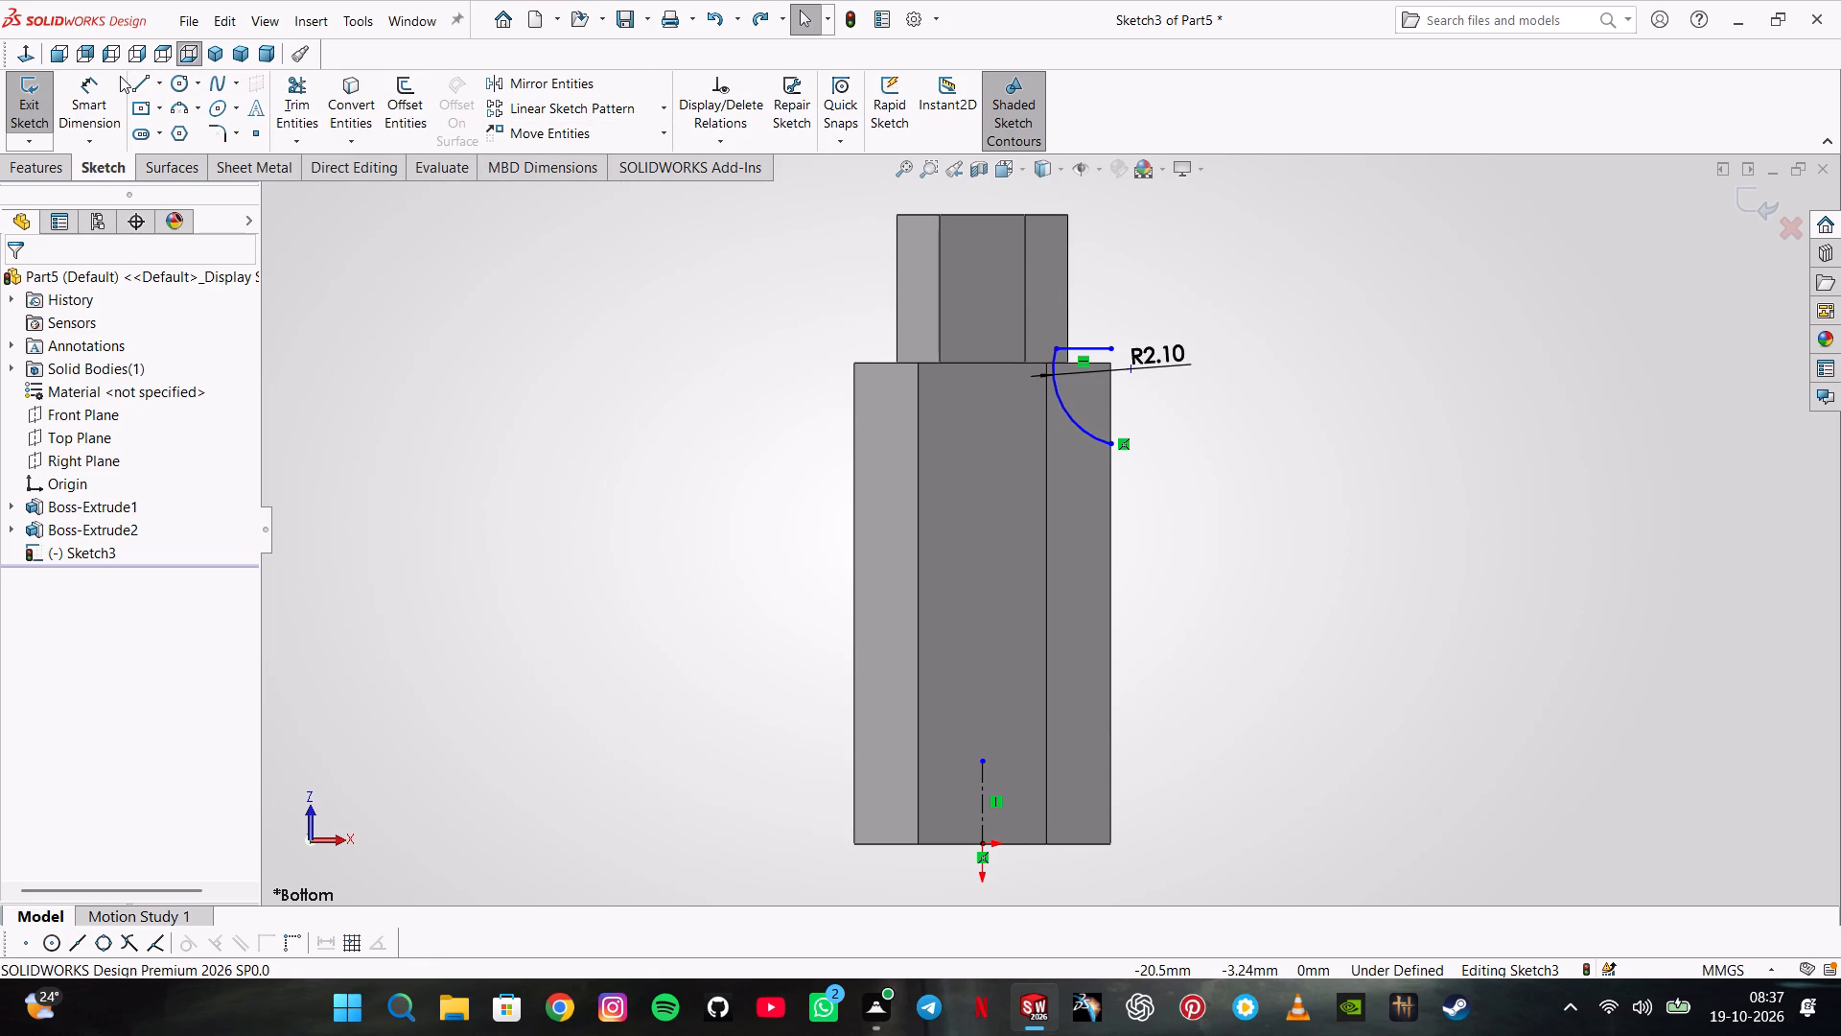
Close the profile with a vertical line from the arc's lower end to the horizontal line's outer end.
{"action": "left_click", "coordinate": [138, 82]}
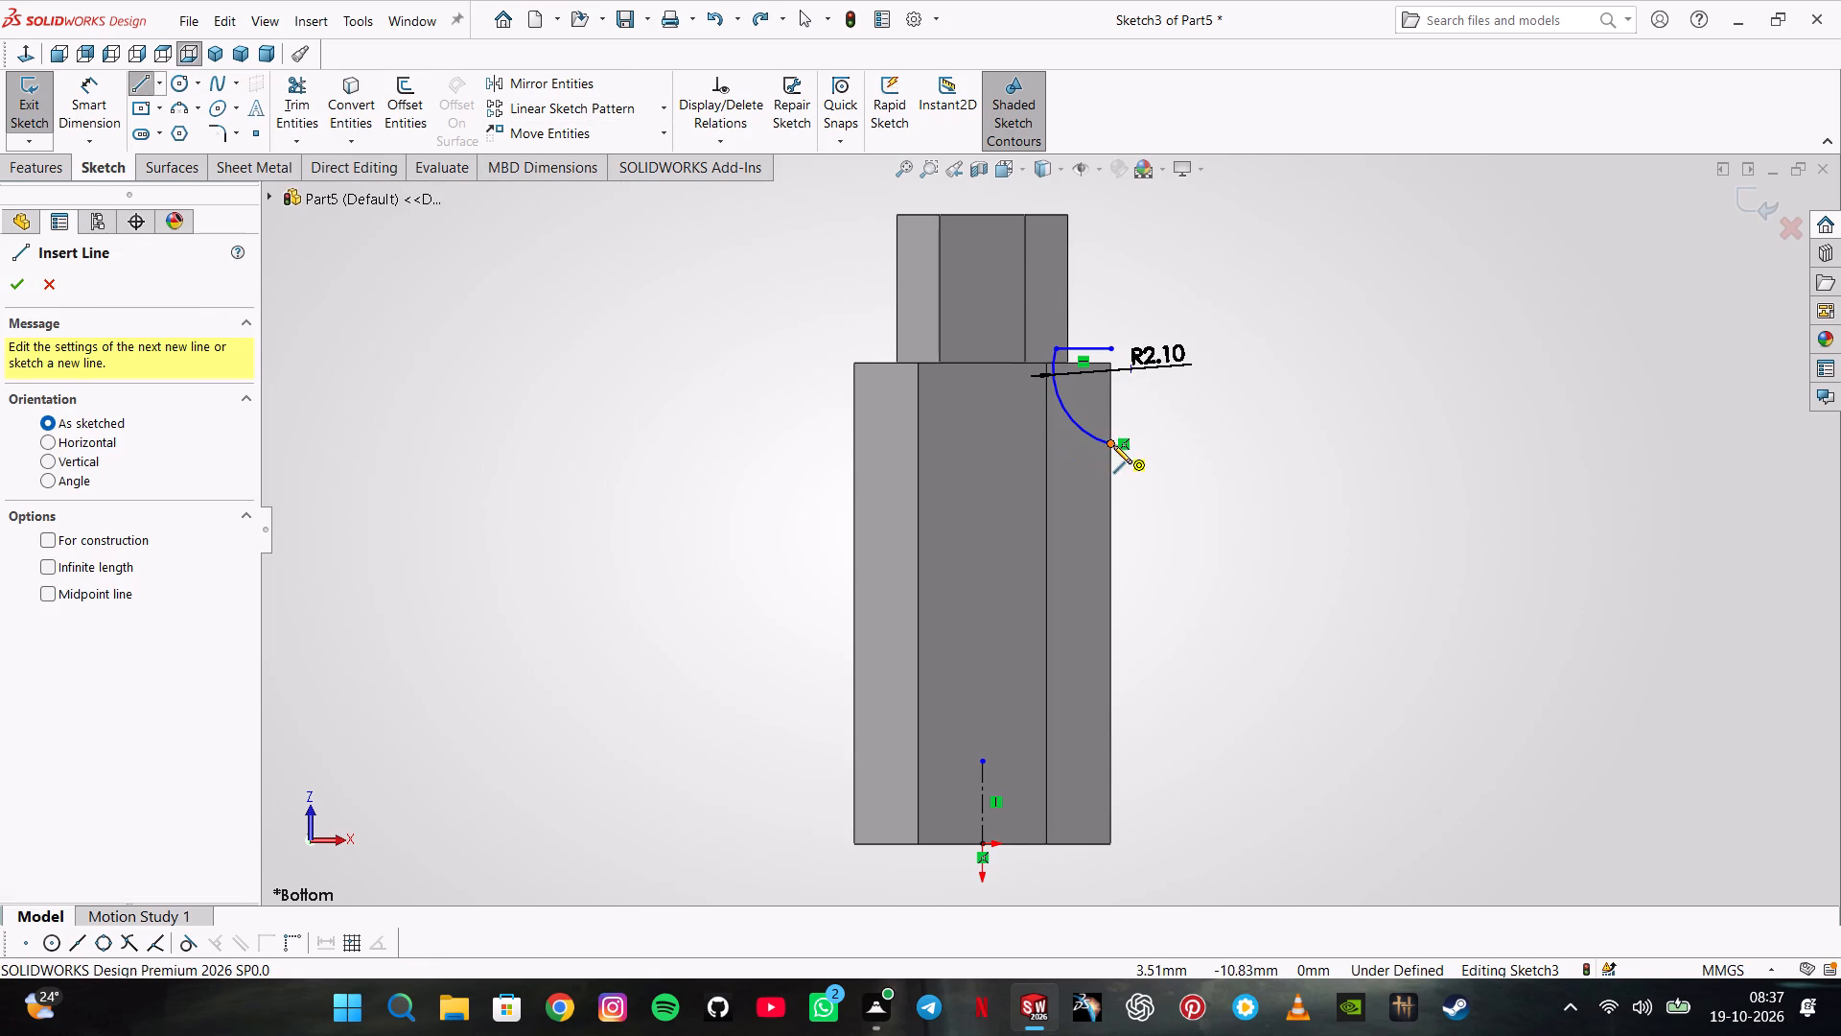
{"action": "left_click", "coordinate": [1113, 445]}
{"action": "left_click", "coordinate": [1115, 349]}
{"action": "key", "text": "Escape"}
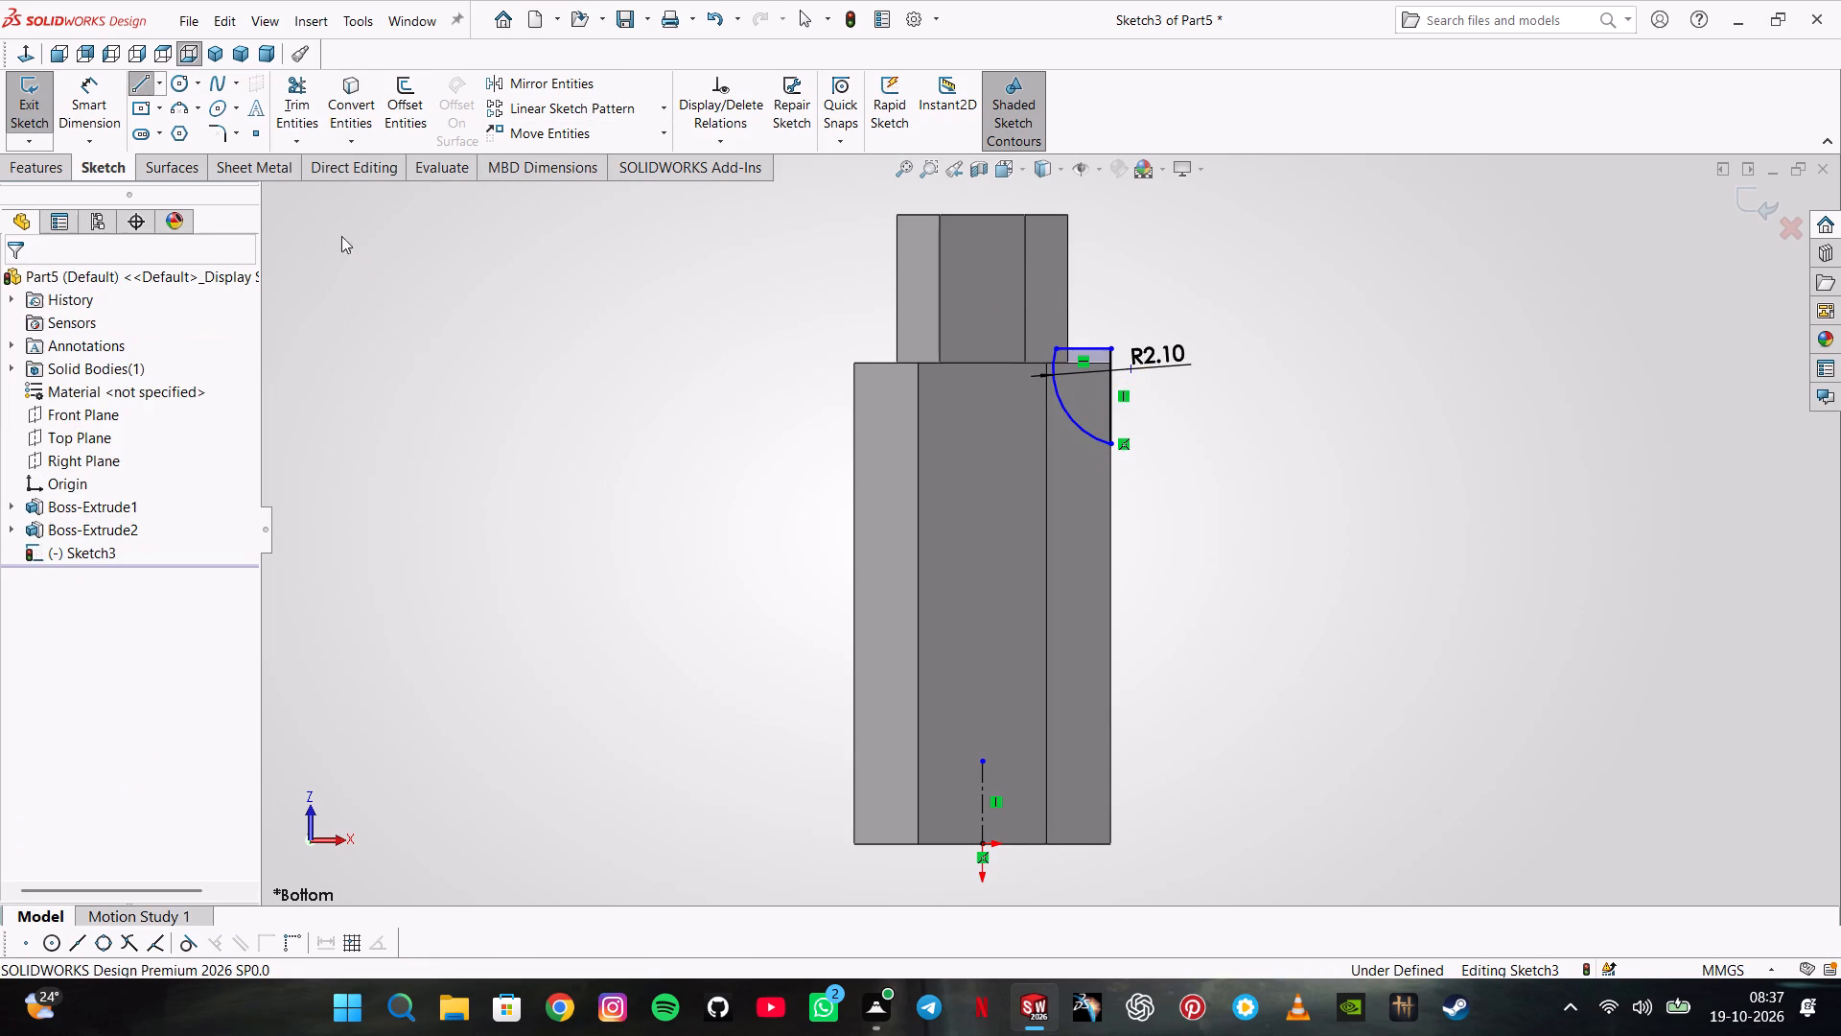
Set the arc's radius to 4.5 mm.
{"action": "double_click", "coordinate": [1173, 350]}
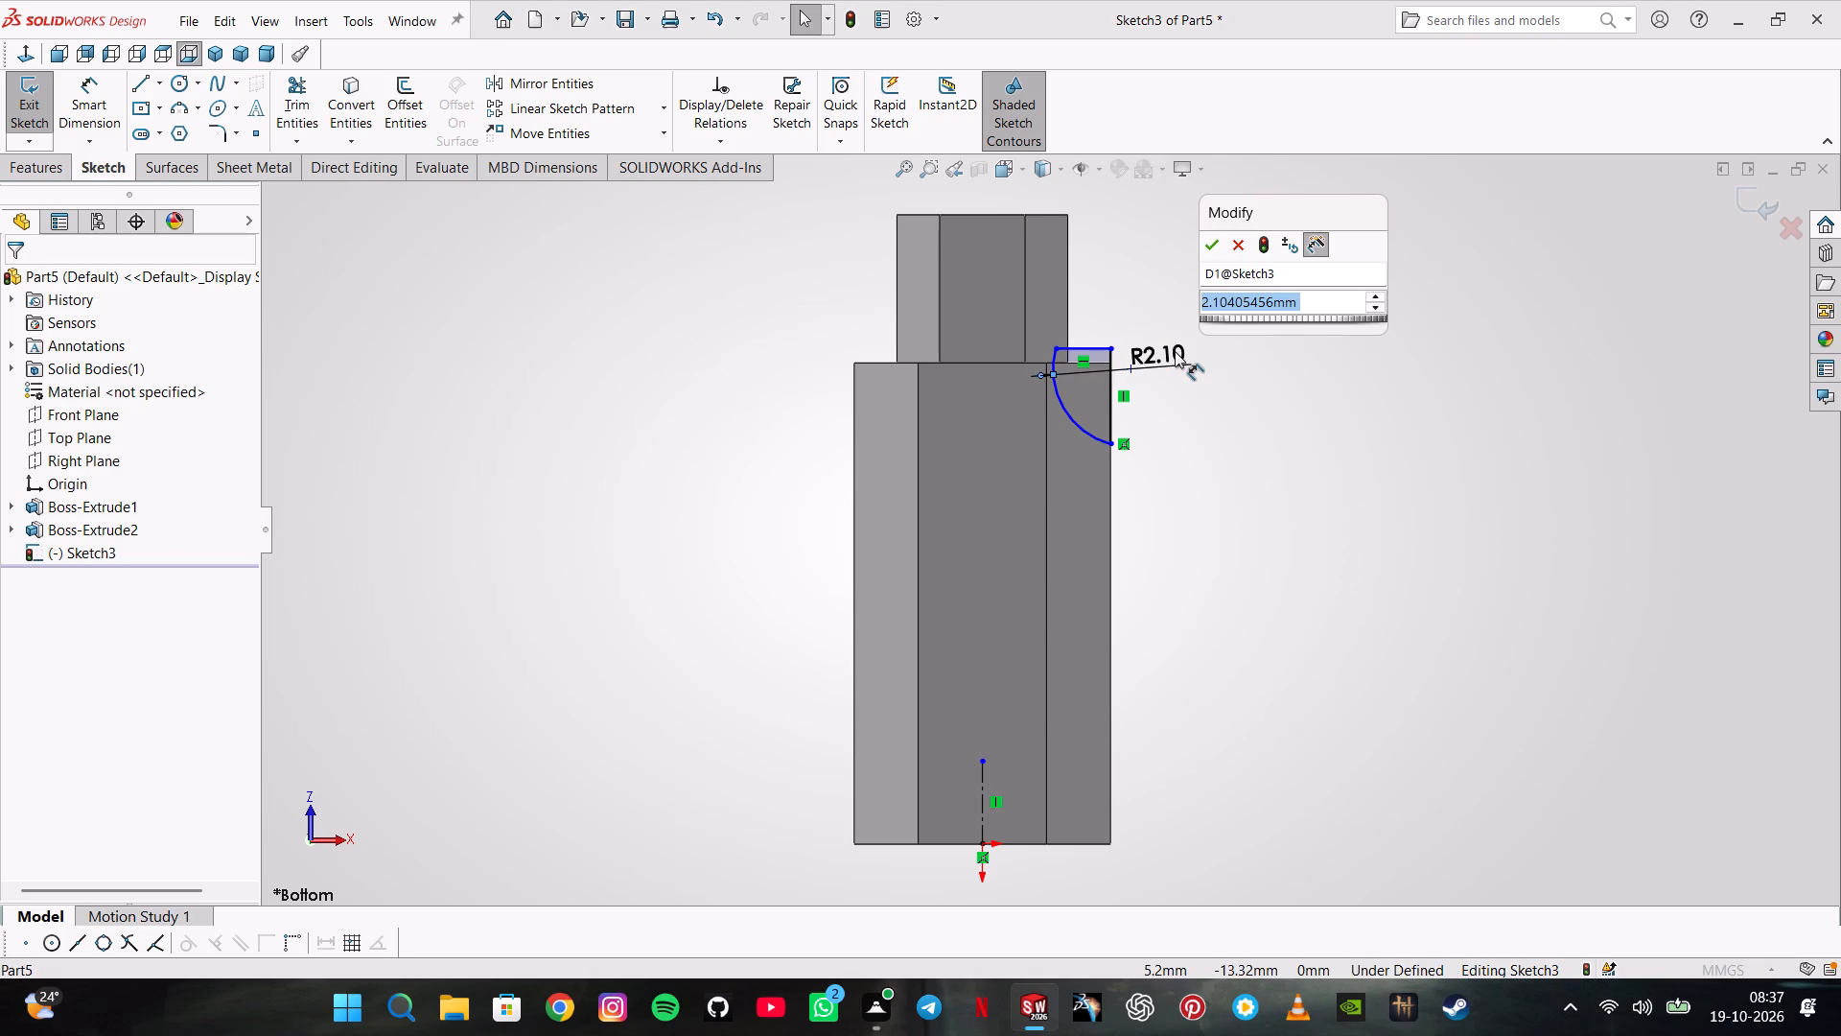
{"action": "type", "text": "4.5."}
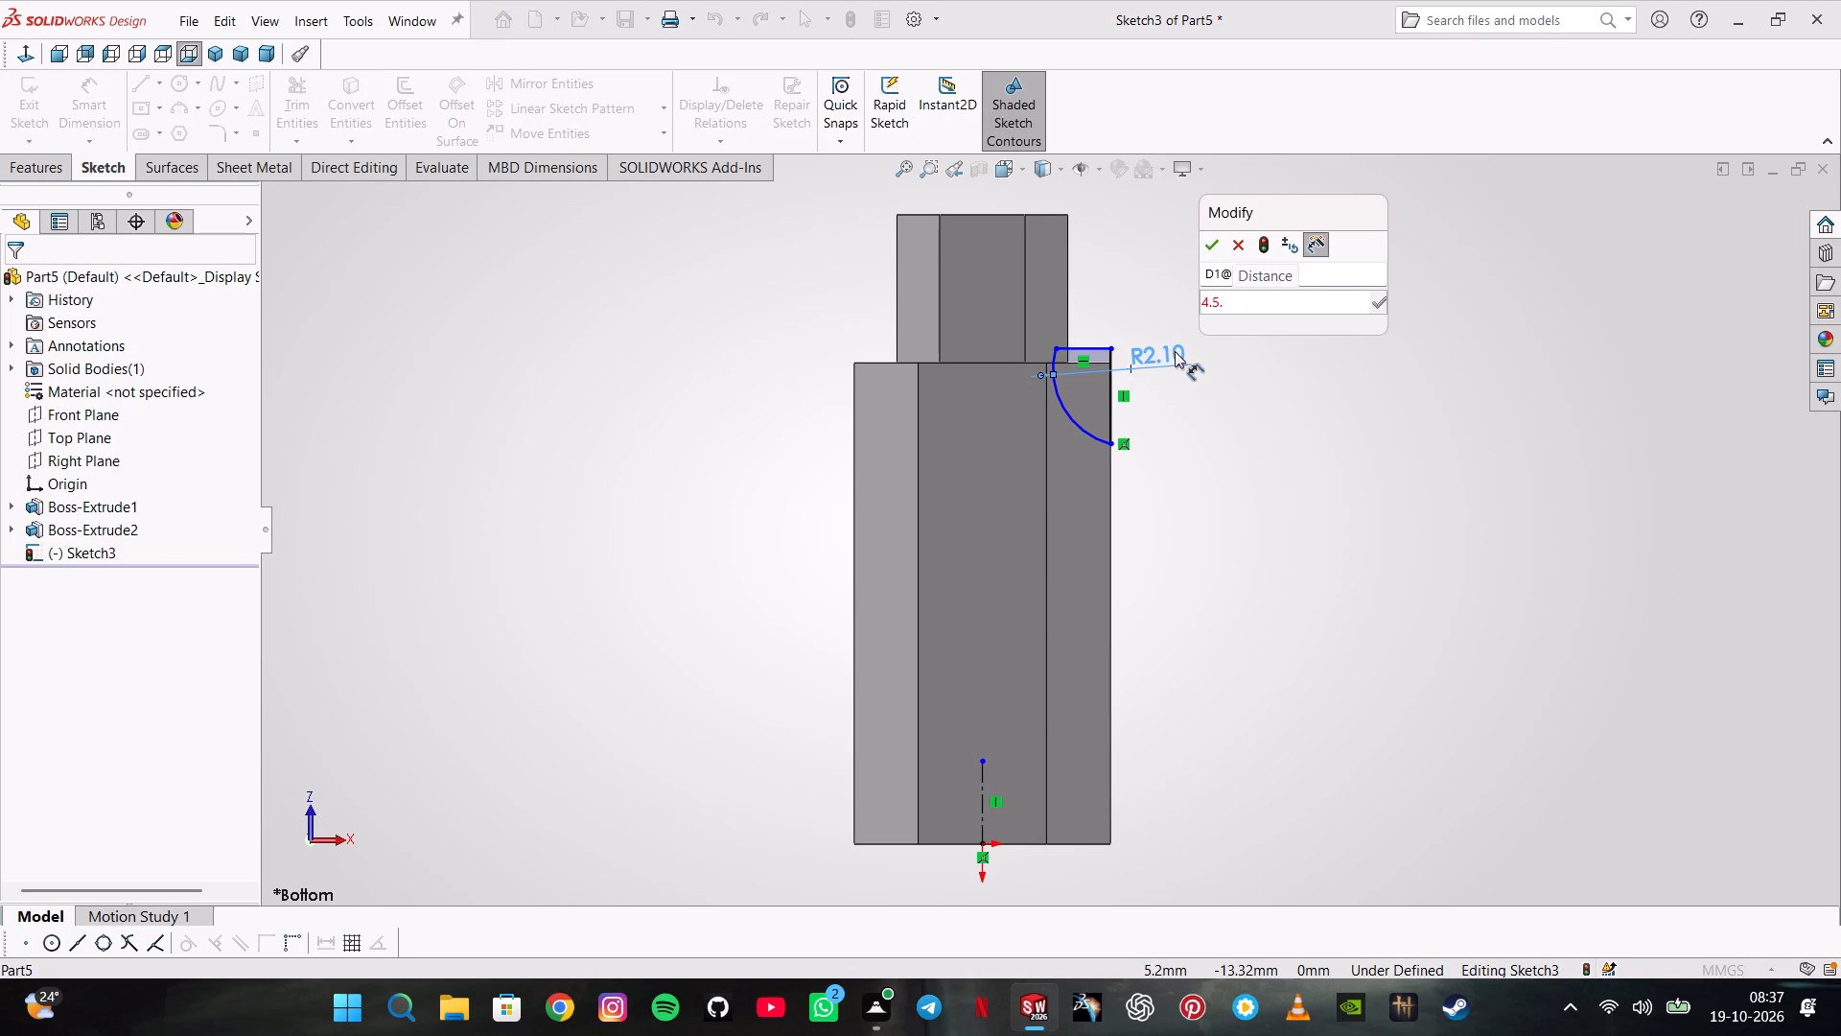
{"action": "key", "text": "BackSpace"}
{"action": "key", "text": "Return"}
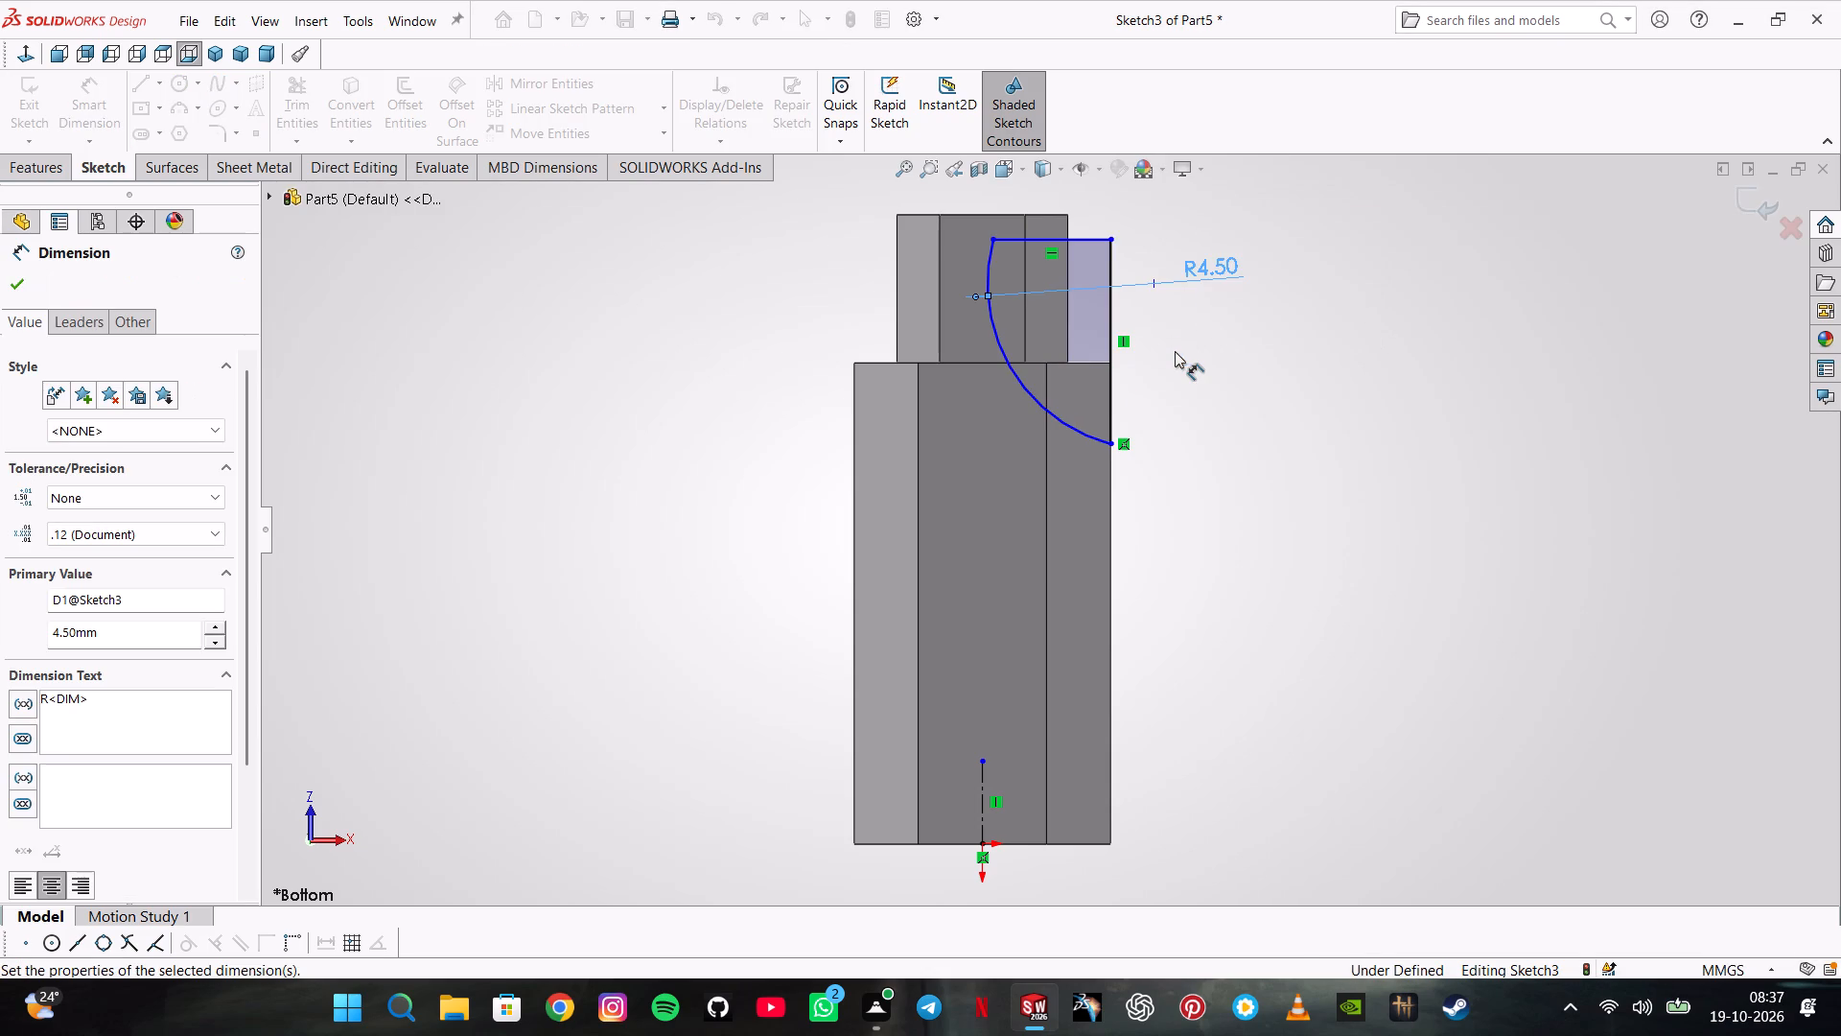
{"action": "scroll", "coordinate": [1134, 352], "scroll_direction": "up", "scroll_amount": 1}
{"action": "key", "text": "Escape"}
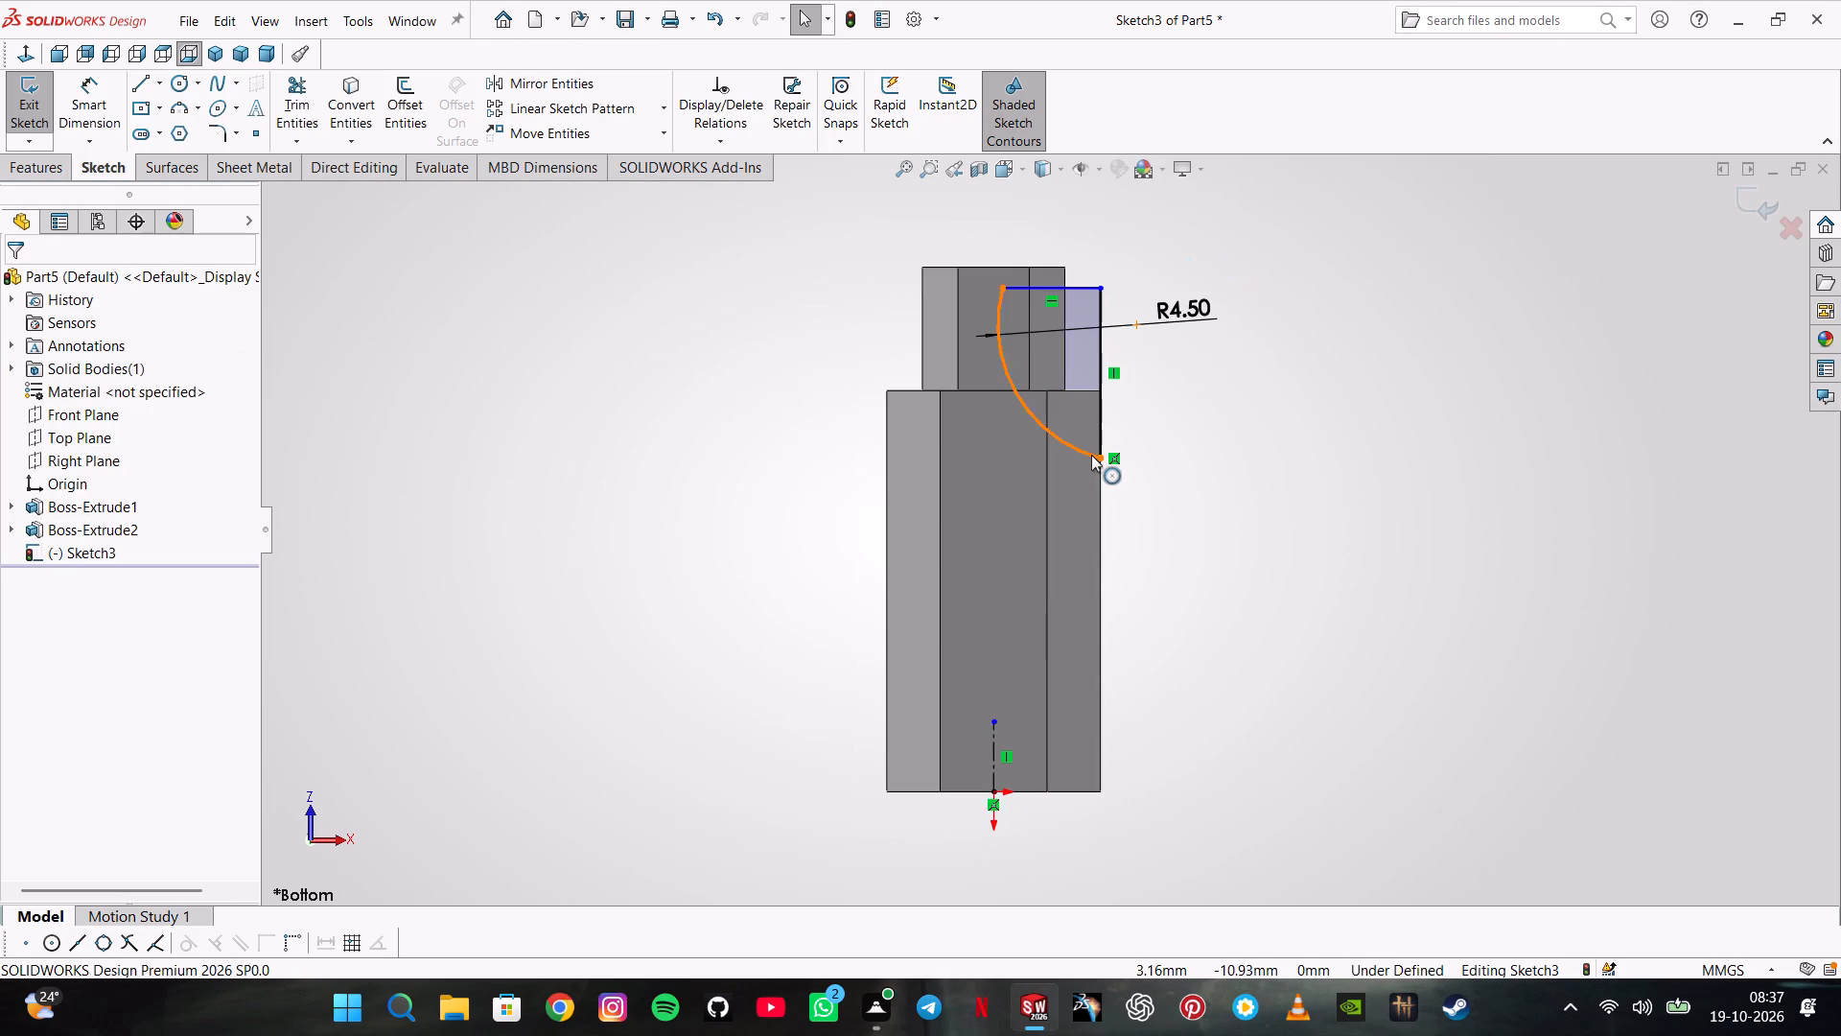
Move the arc's upper end outward to about X 1.91 mm, just inside the smaller hexagon's side edge.
{"action": "left_click", "coordinate": [1091, 455]}
{"action": "key", "text": "Escape"}
{"action": "key", "text": "Escape"}
{"action": "left_click", "coordinate": [1098, 363]}
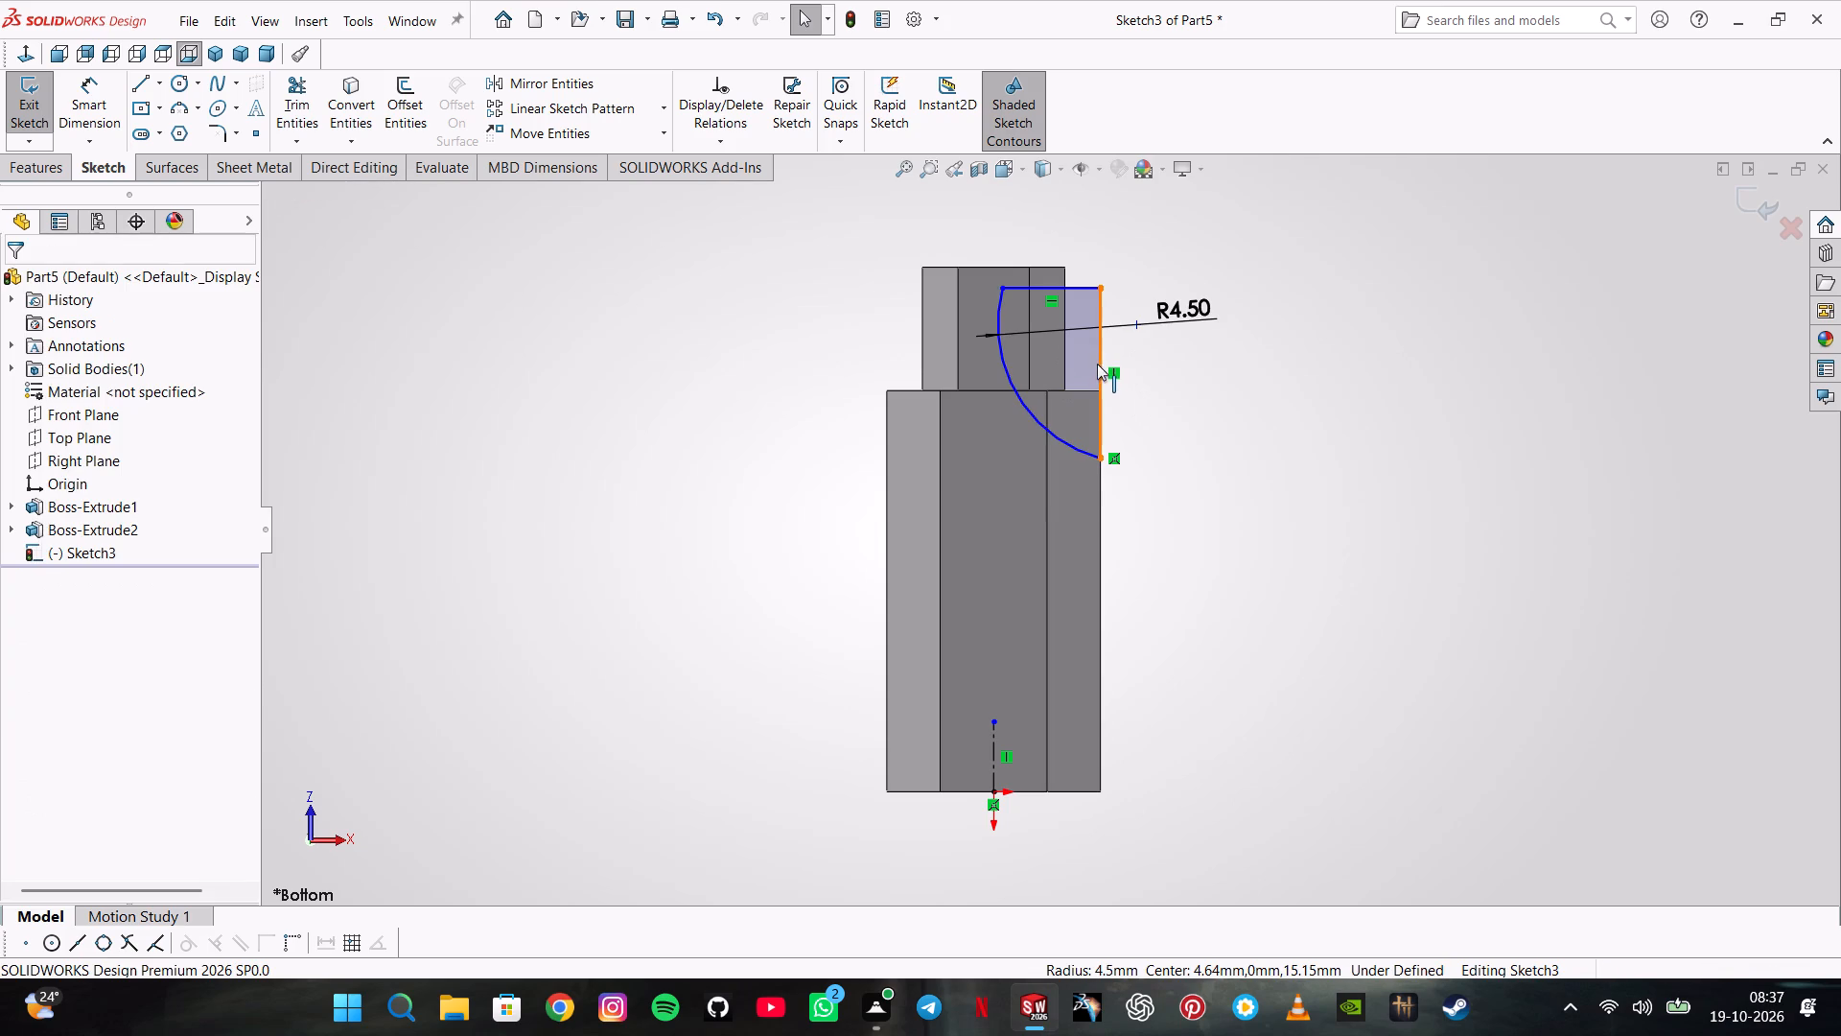
{"action": "key", "text": "Escape"}
{"action": "key", "text": "Escape"}
{"action": "left_click_drag", "start_coordinate": [1085, 363], "coordinate": [1091, 441]}
{"action": "scroll", "coordinate": [1092, 415], "scroll_direction": "down", "scroll_amount": 4}
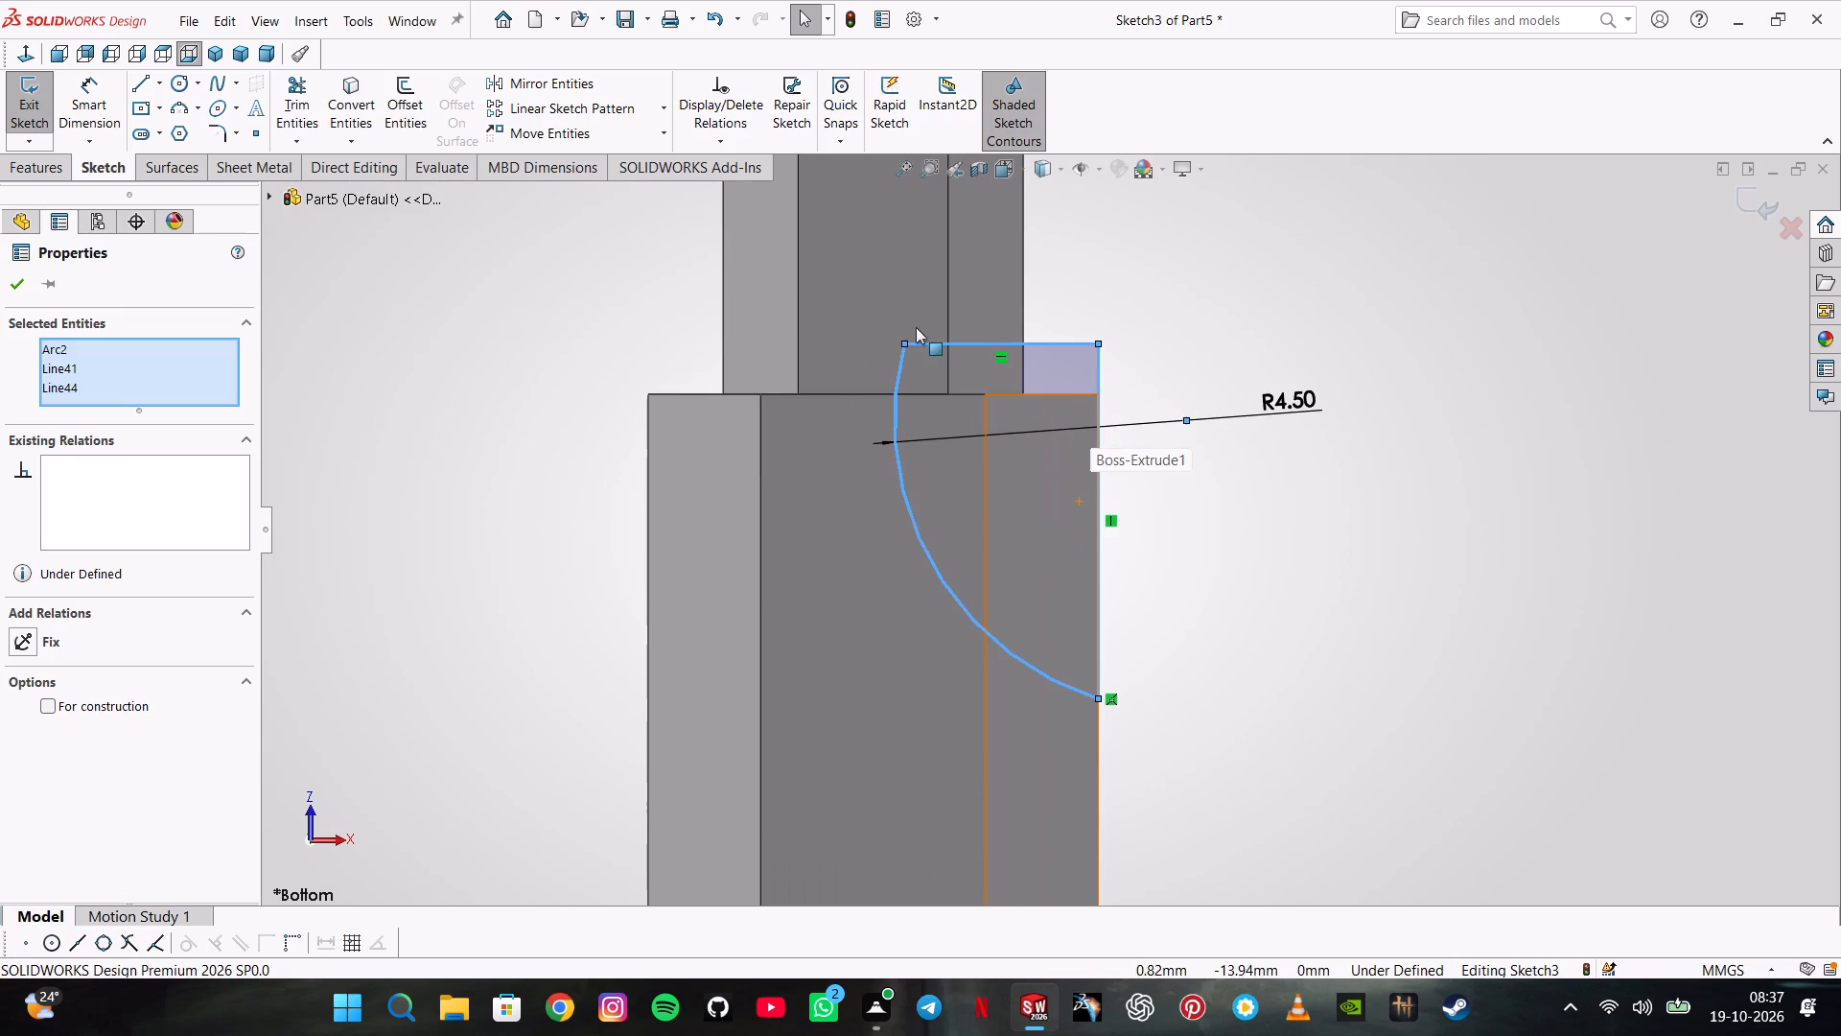
{"action": "left_click_drag", "start_coordinate": [903, 346], "coordinate": [985, 340]}
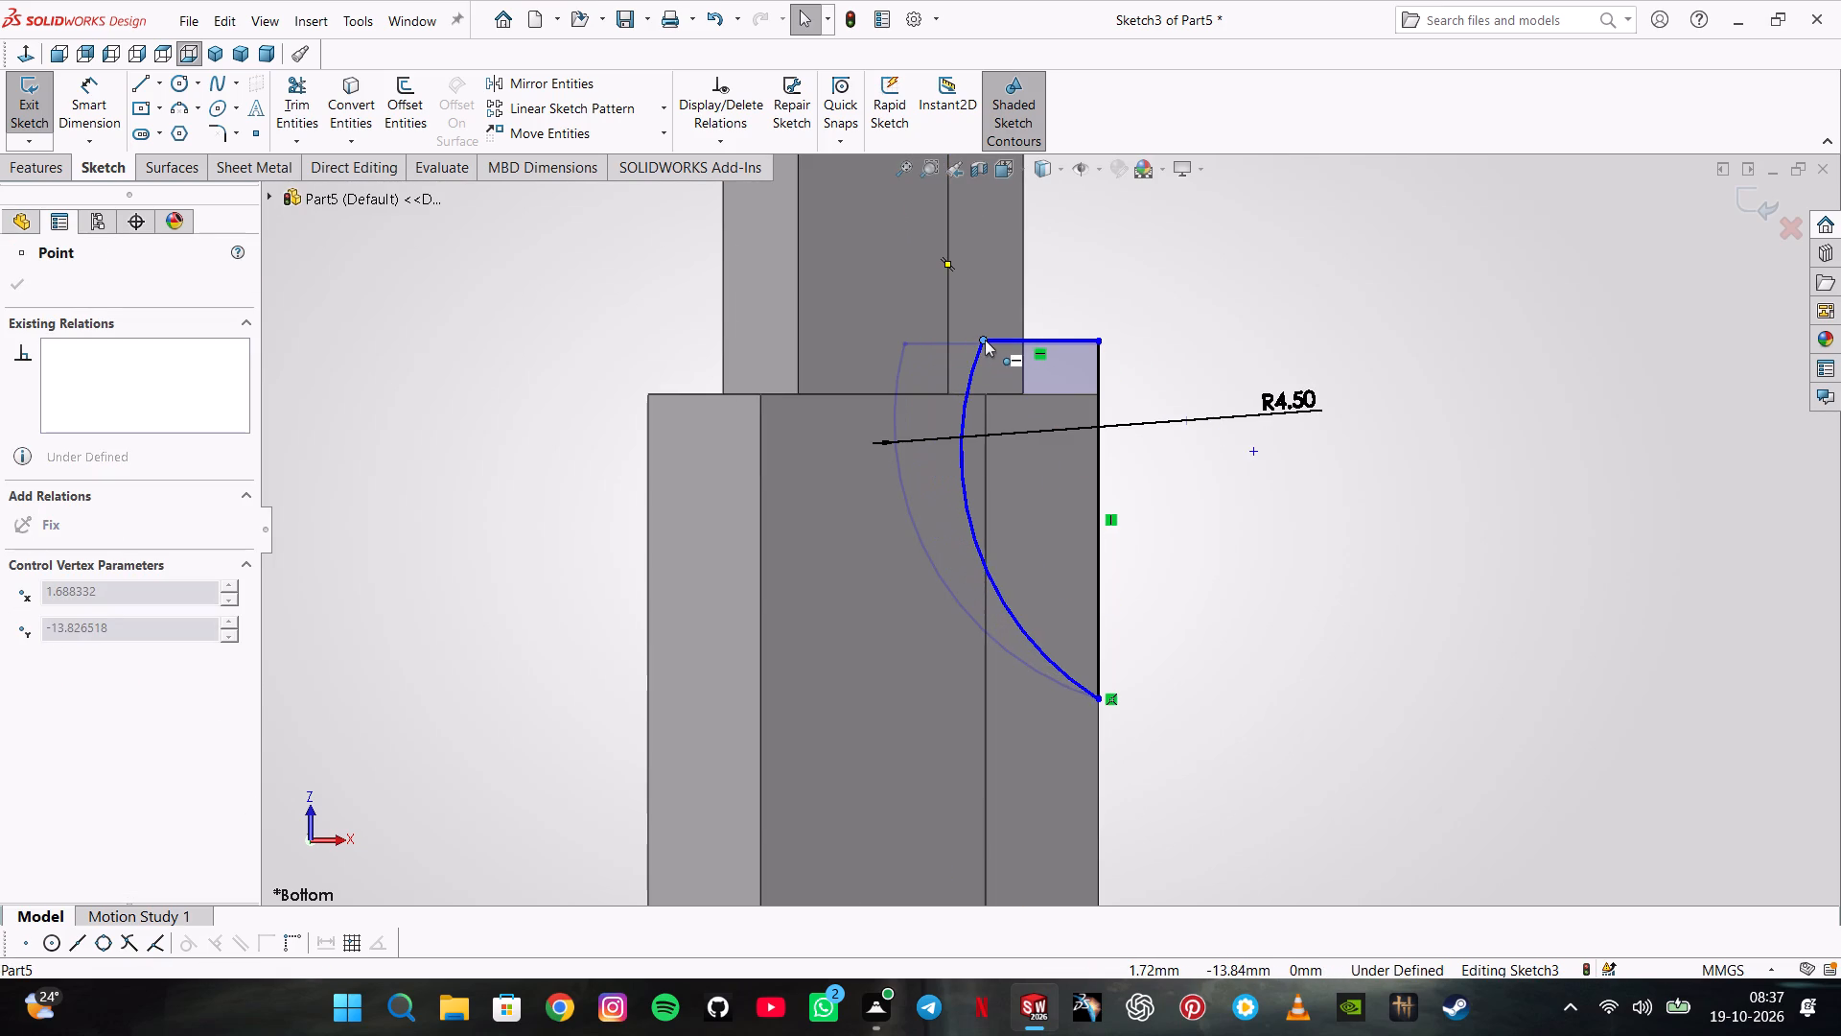
{"action": "left_click_drag", "start_coordinate": [985, 340], "coordinate": [997, 339]}
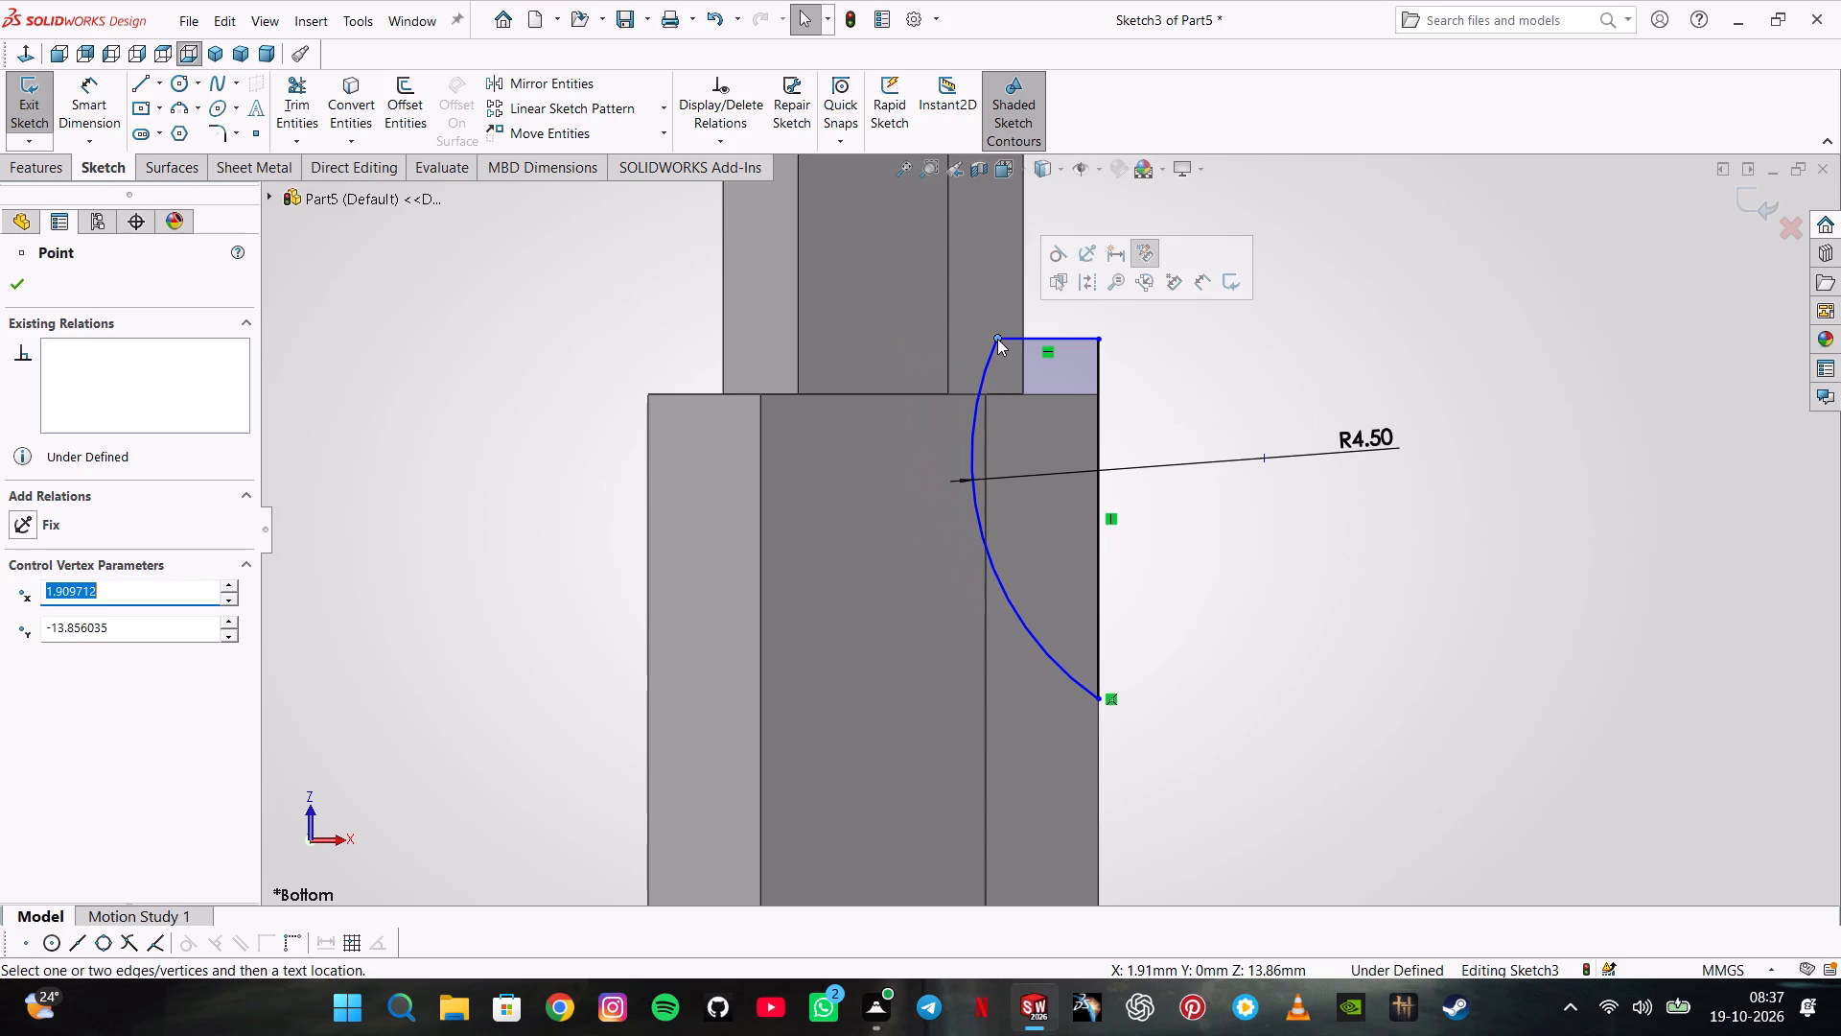
Slide the arc's lower end up along the larger hexagon's outer edge to a height of about 8.79 mm.
{"action": "left_click_drag", "start_coordinate": [1363, 433], "coordinate": [1321, 331]}
{"action": "left_click", "coordinate": [1274, 316]}
{"action": "left_click", "coordinate": [1054, 333]}
{"action": "left_click_drag", "start_coordinate": [1054, 333], "coordinate": [1062, 359]}
{"action": "key", "text": "Escape"}
{"action": "key", "text": "Escape"}
{"action": "left_click_drag", "start_coordinate": [1102, 696], "coordinate": [1105, 668]}
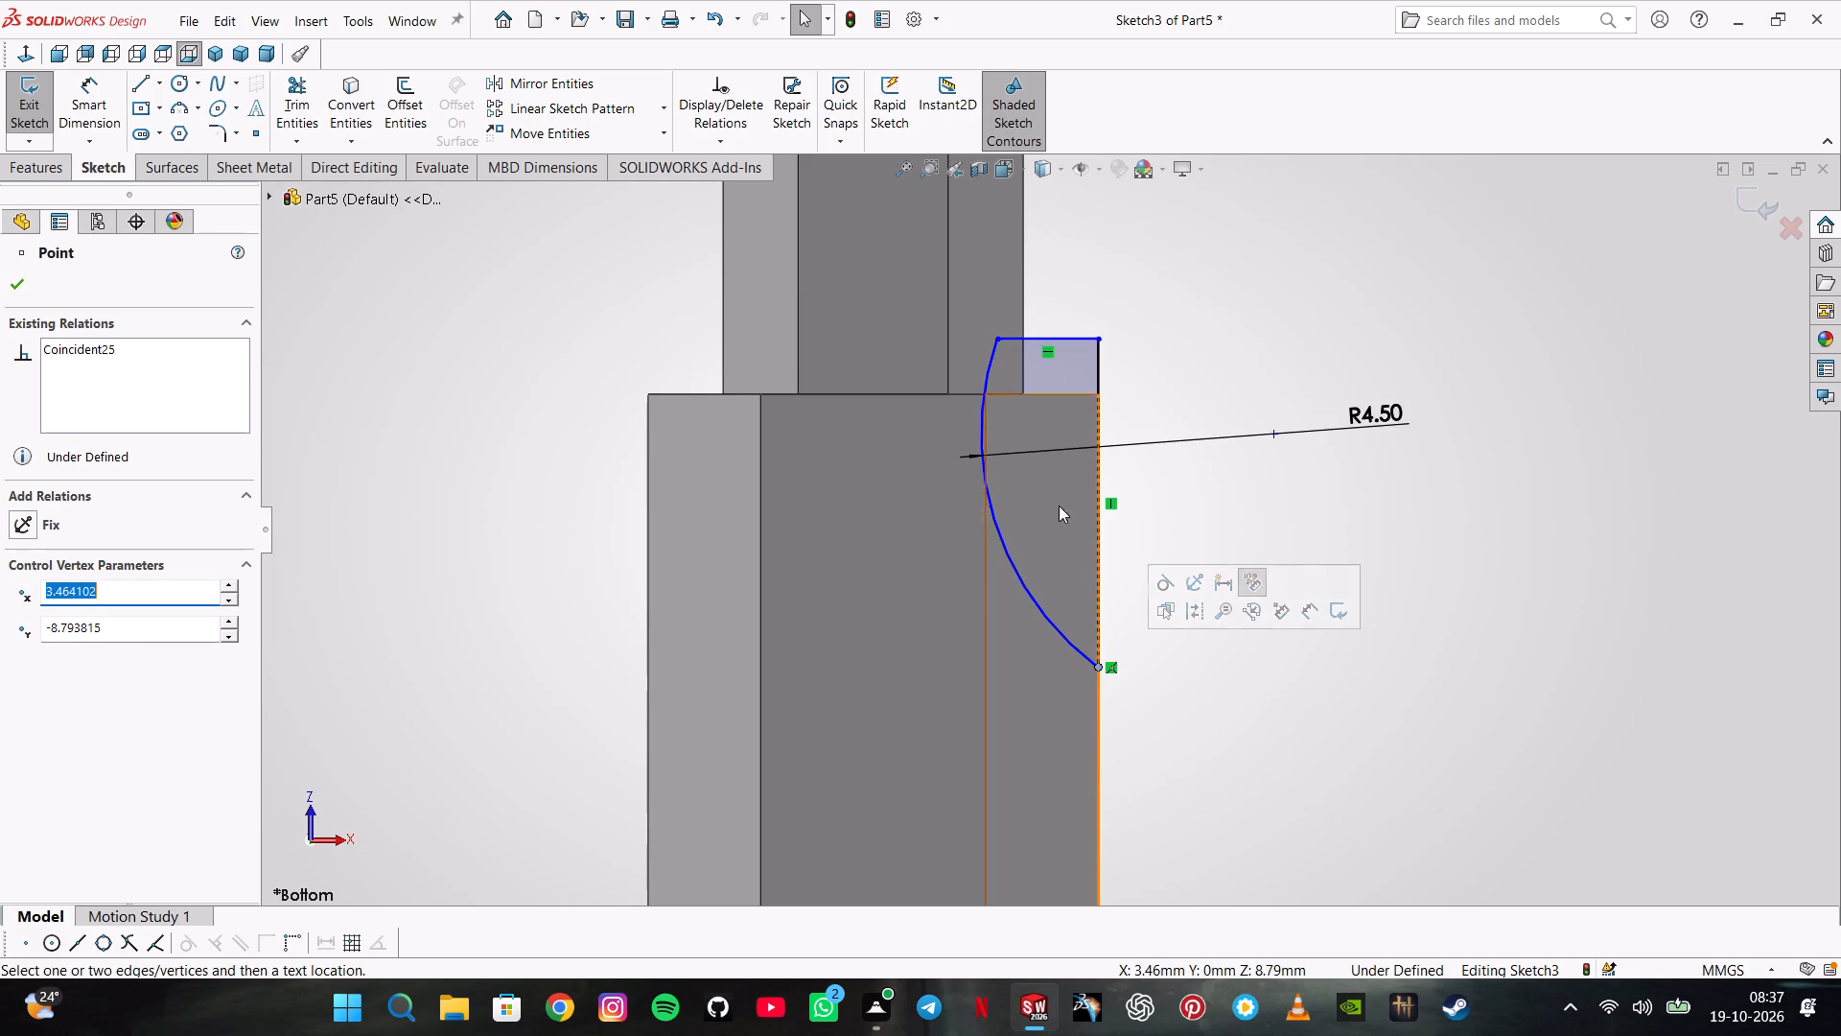
Dimension the arc's centre 4 mm vertically from the smaller hexagon's top edge.
{"action": "scroll", "coordinate": [1111, 315], "scroll_direction": "up", "scroll_amount": 2}
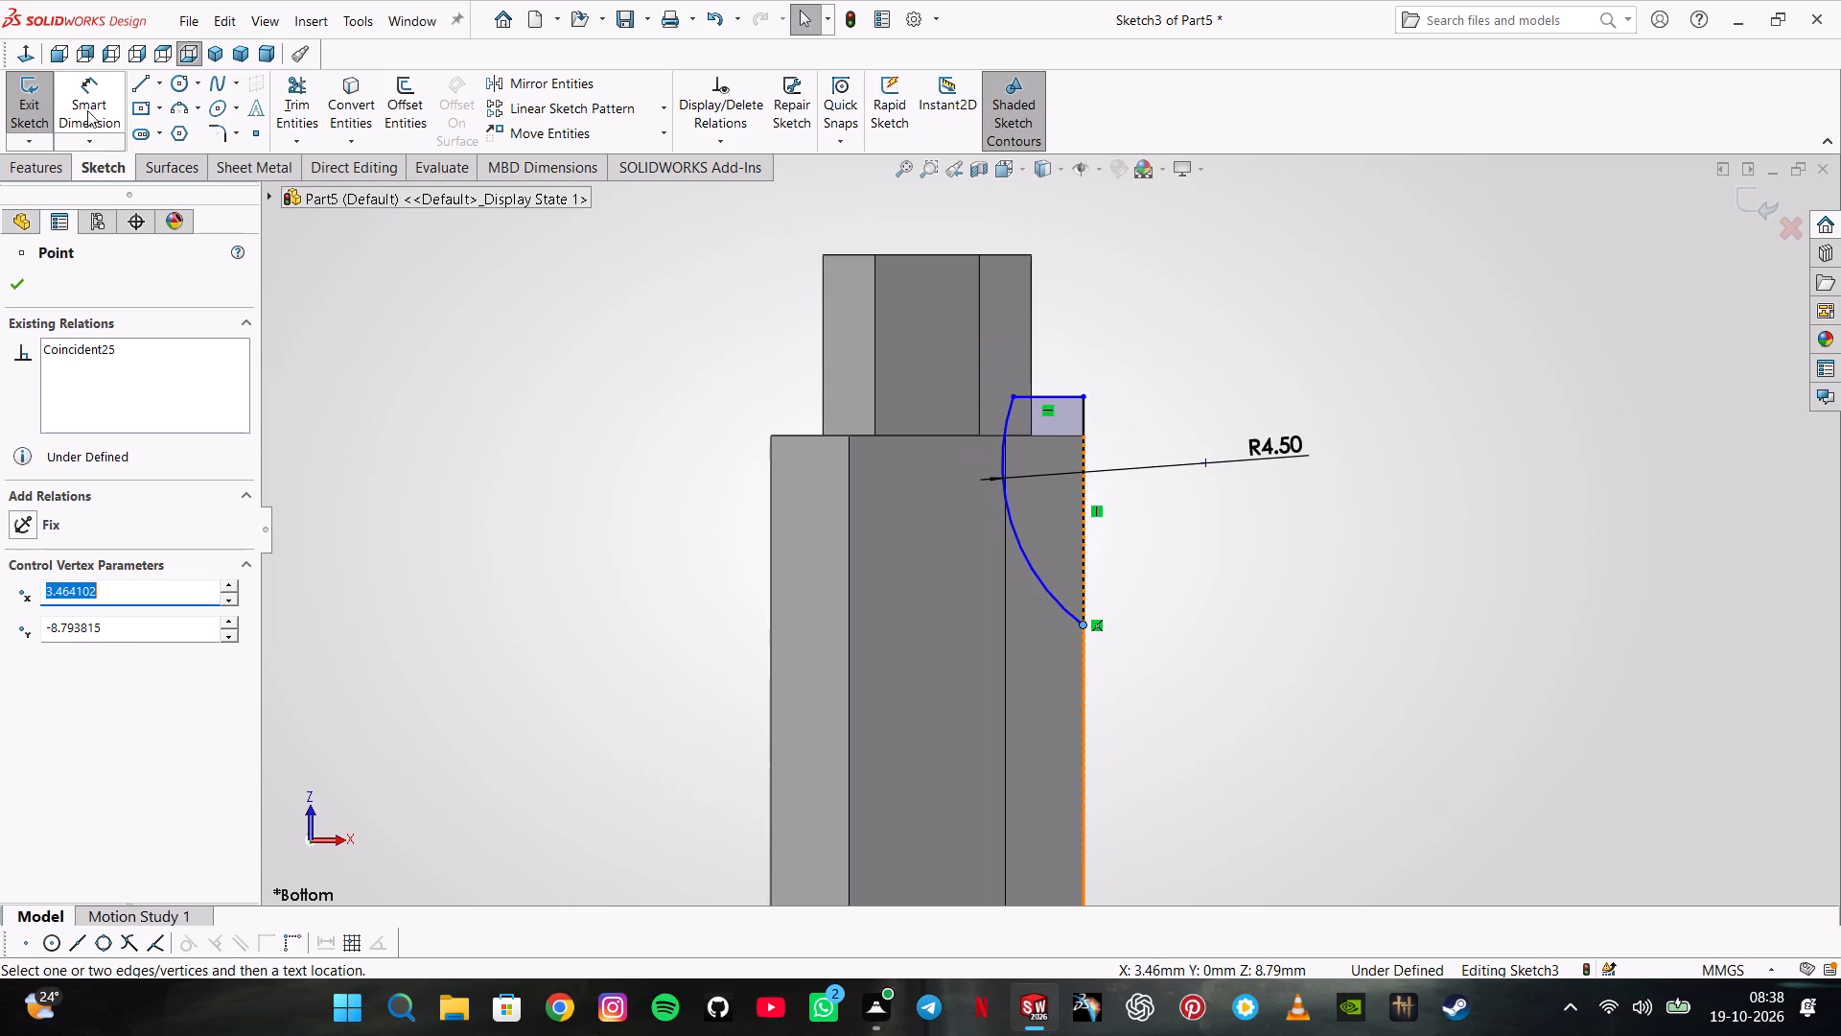
{"action": "left_click", "coordinate": [83, 106]}
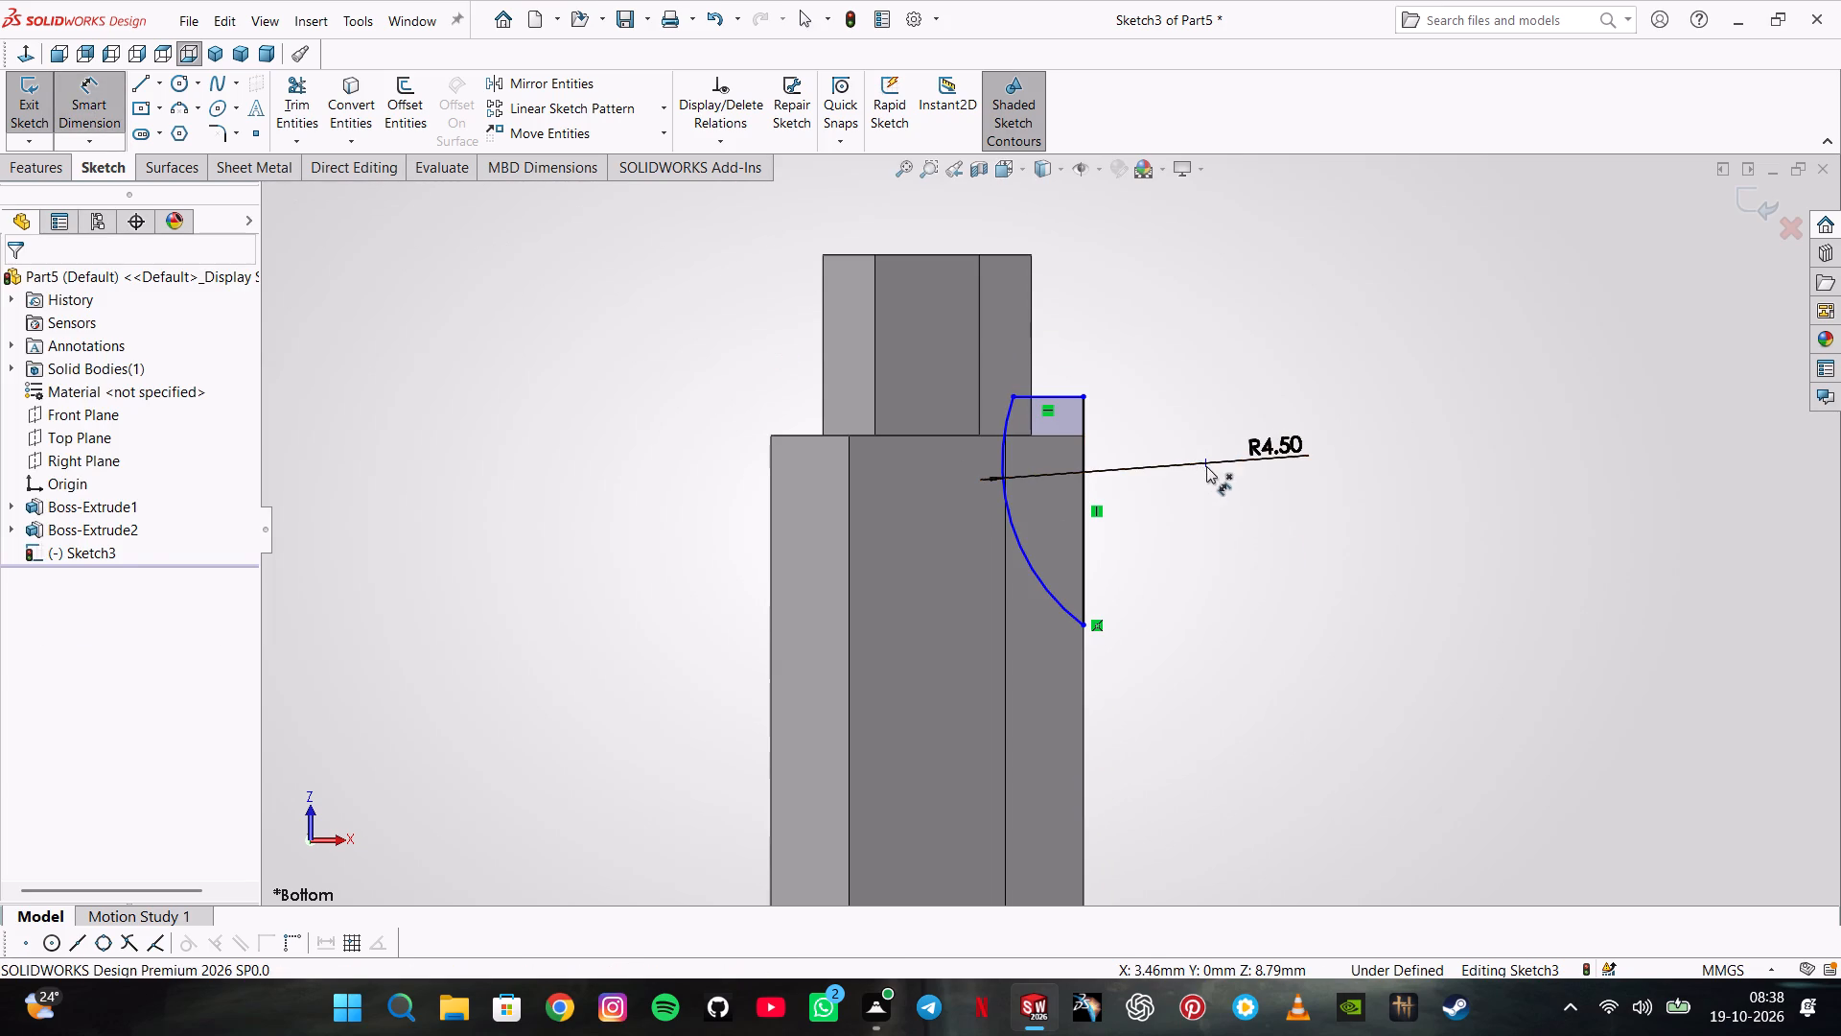
{"action": "left_click", "coordinate": [1206, 466]}
{"action": "left_click", "coordinate": [1005, 253]}
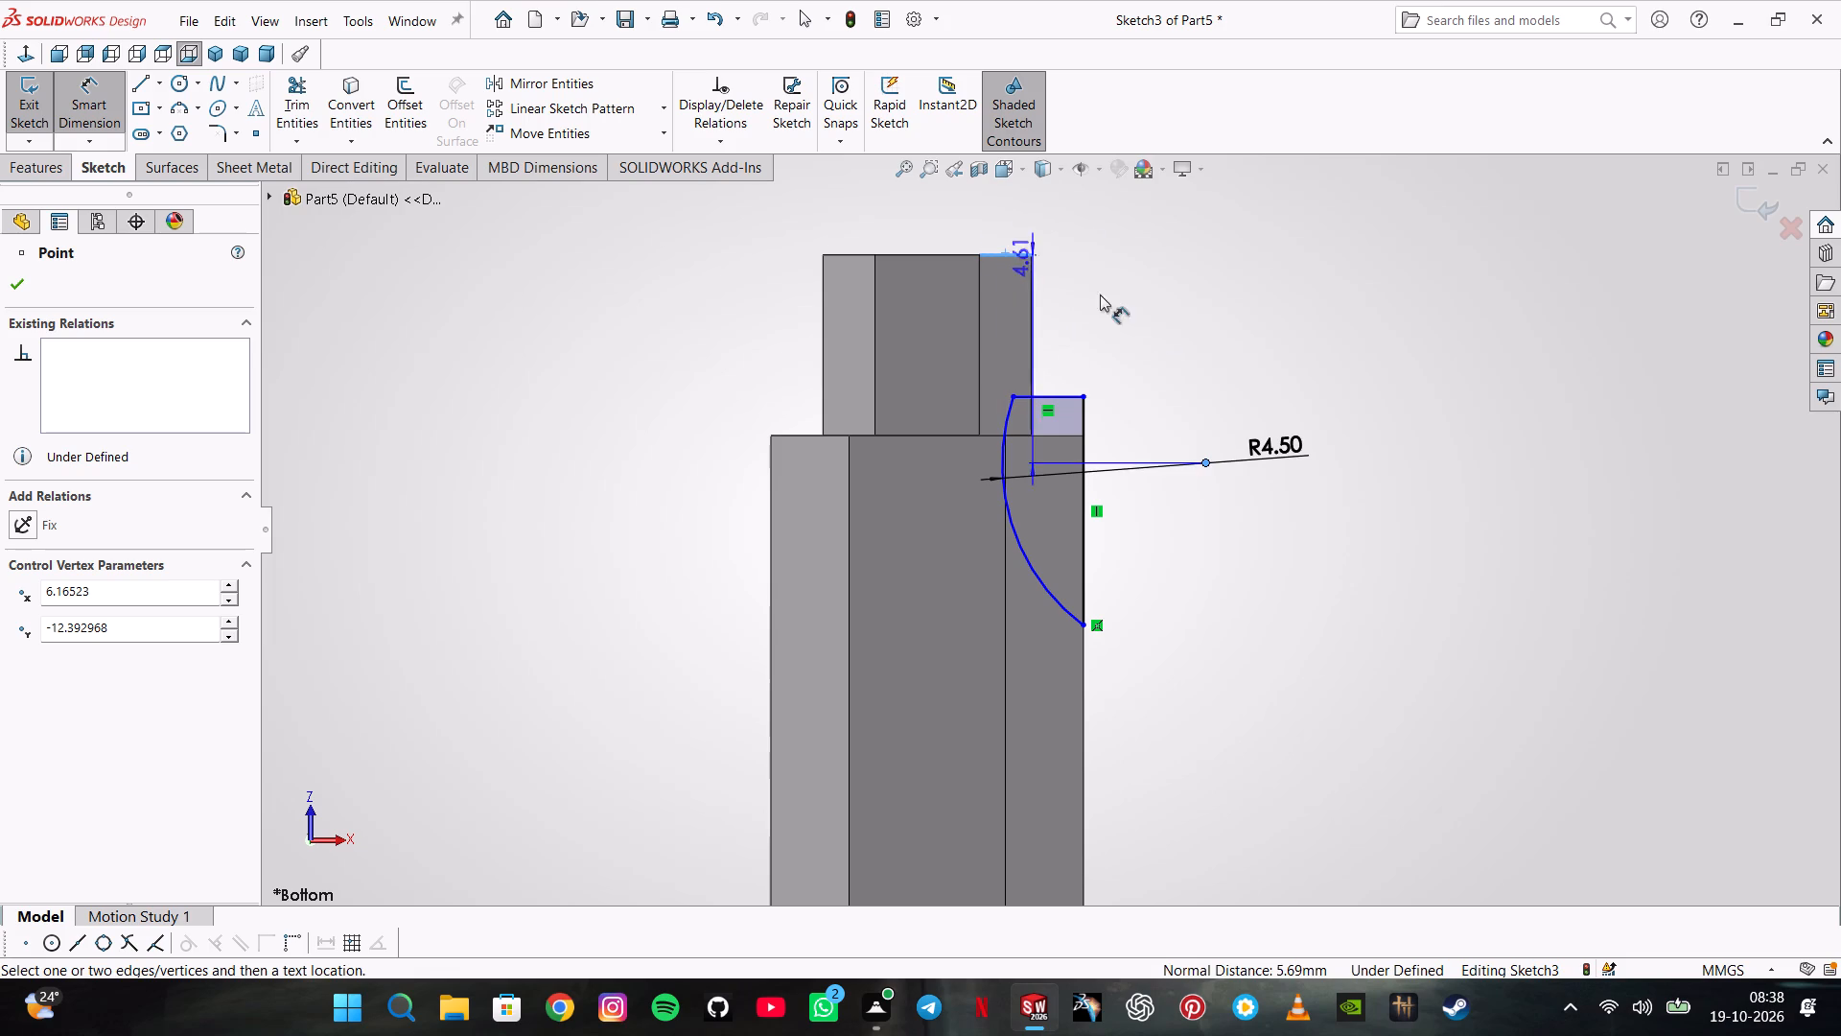
{"action": "left_click", "coordinate": [1209, 343]}
{"action": "key", "text": "4"}
{"action": "key", "text": "Return"}
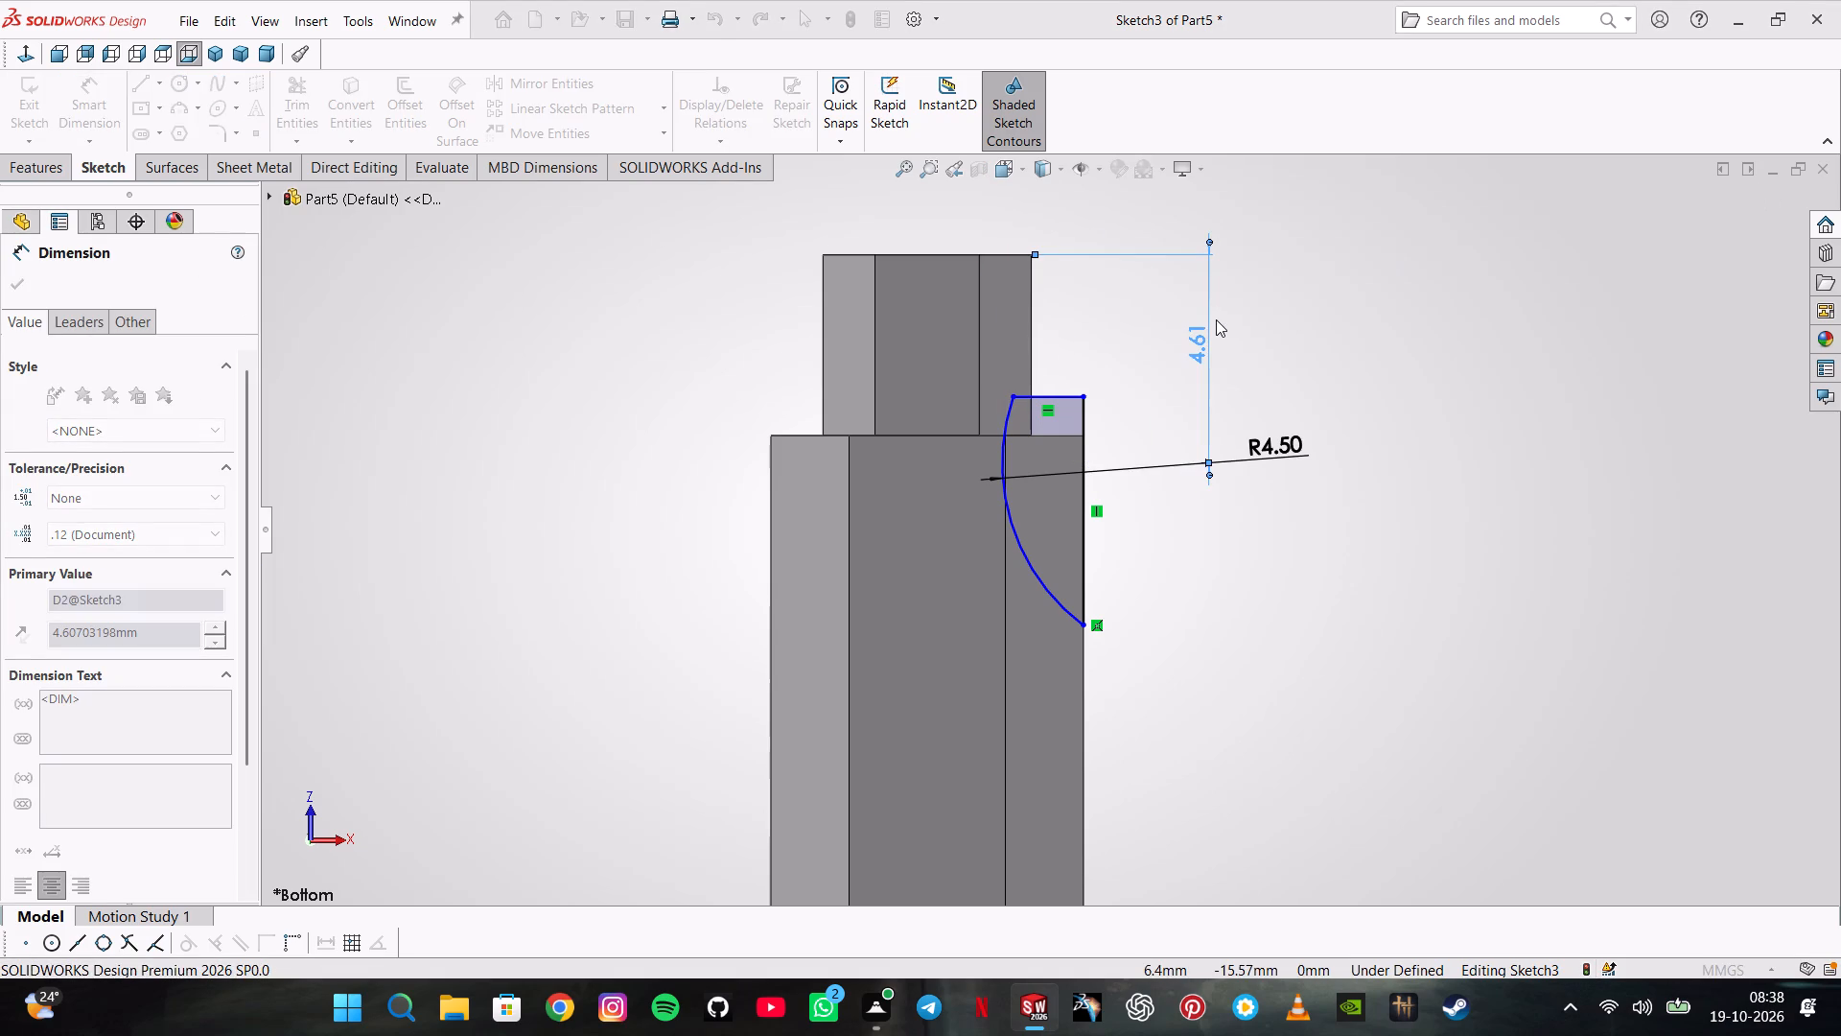
{"action": "key", "text": "Escape"}
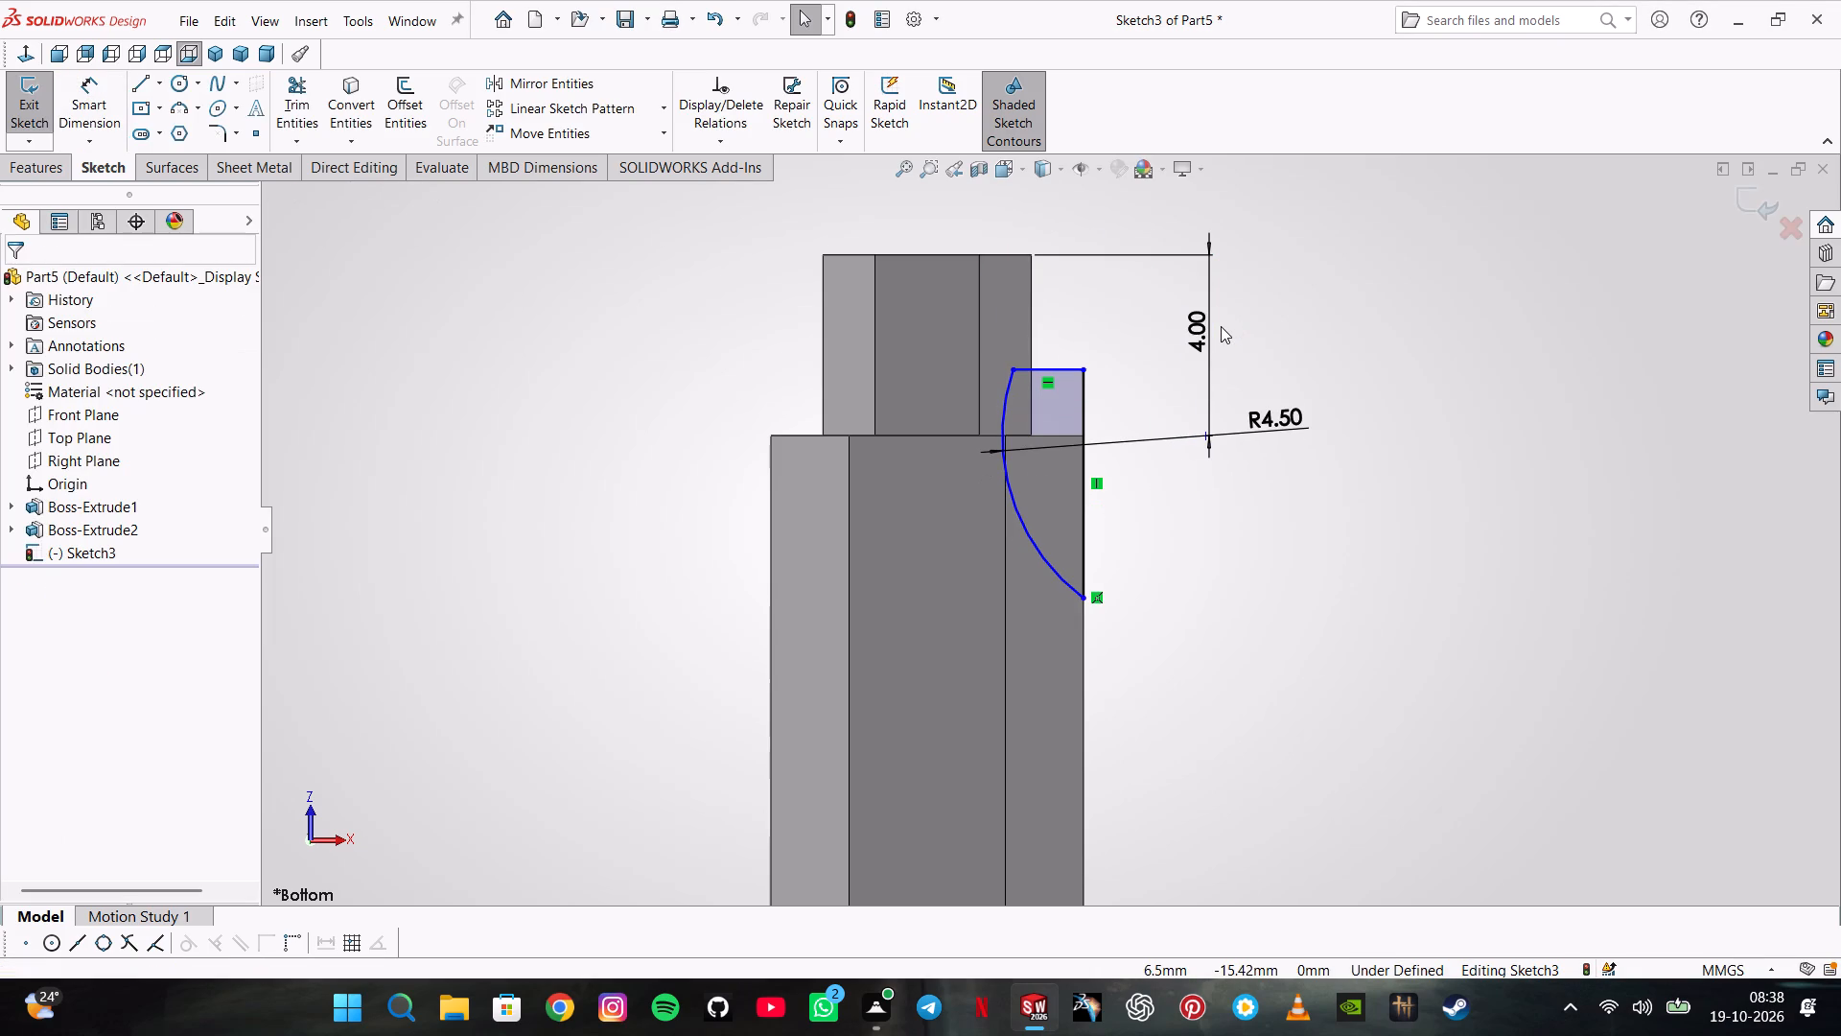
Make the profile's horizontal line collinear with the larger hexagon's shoulder edge.
{"action": "left_click", "coordinate": [1041, 369]}
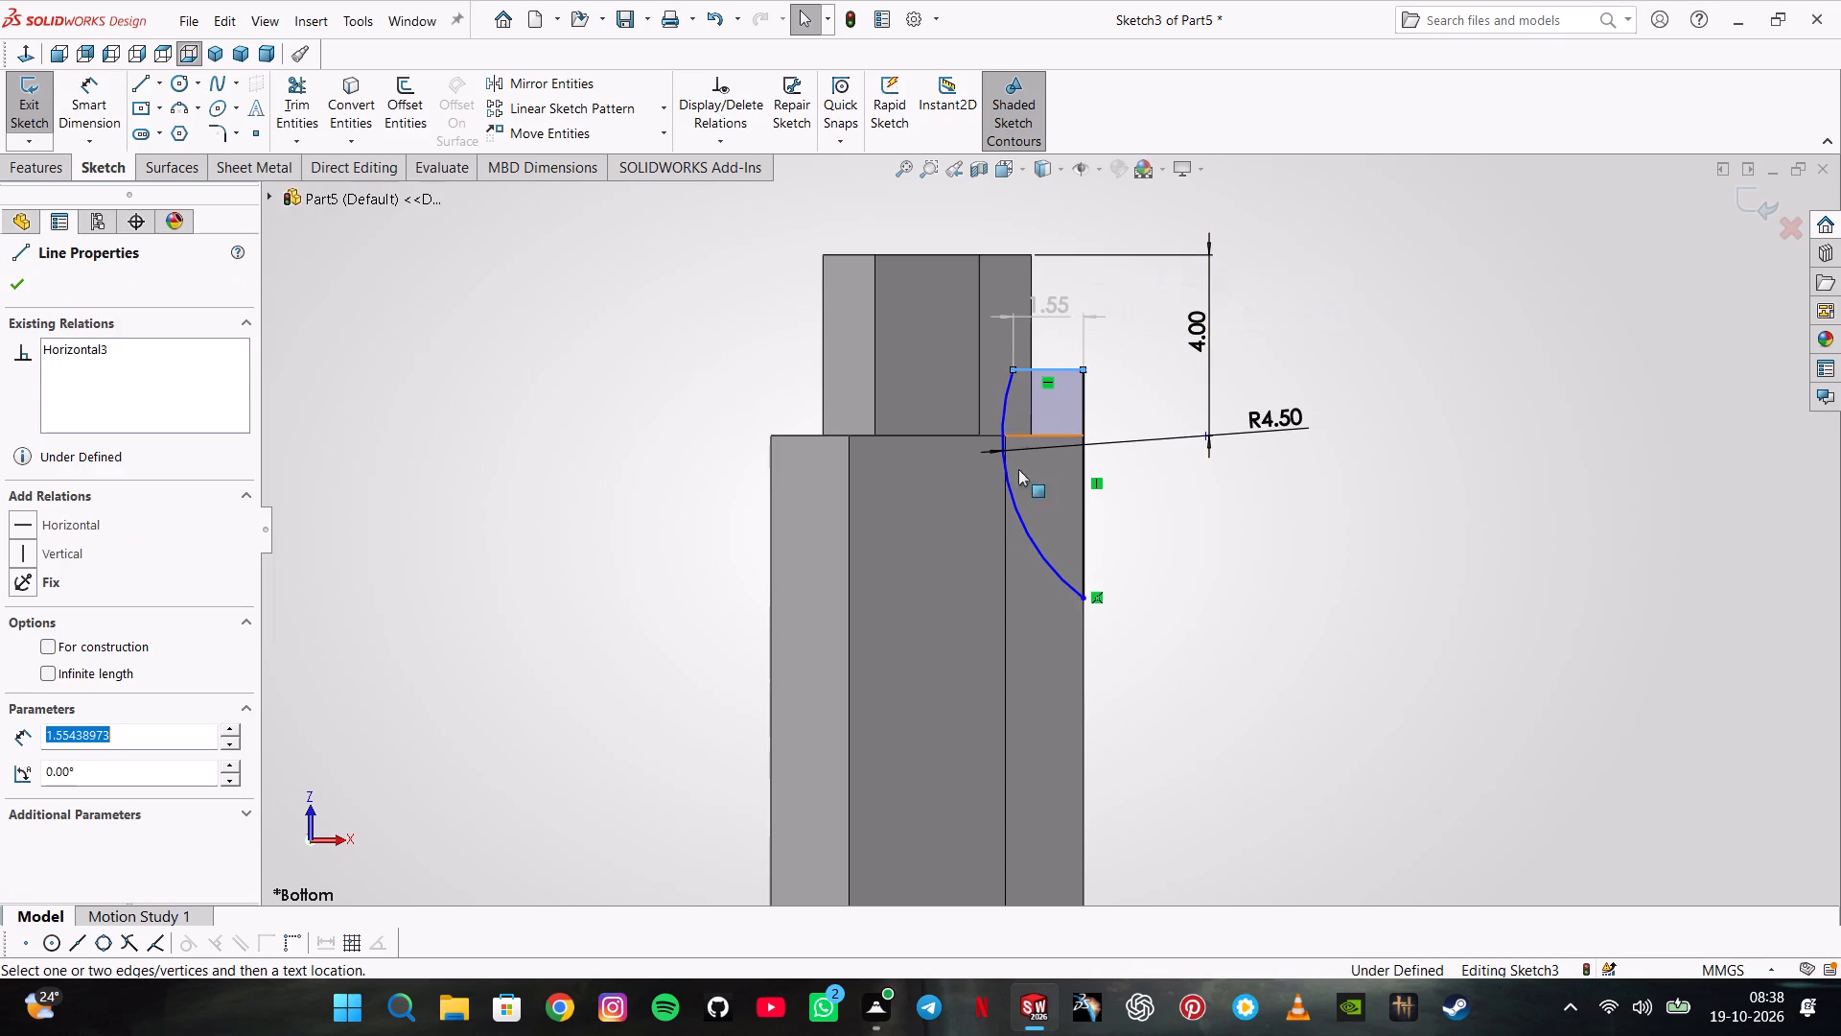
{"action": "key", "text": "Escape"}
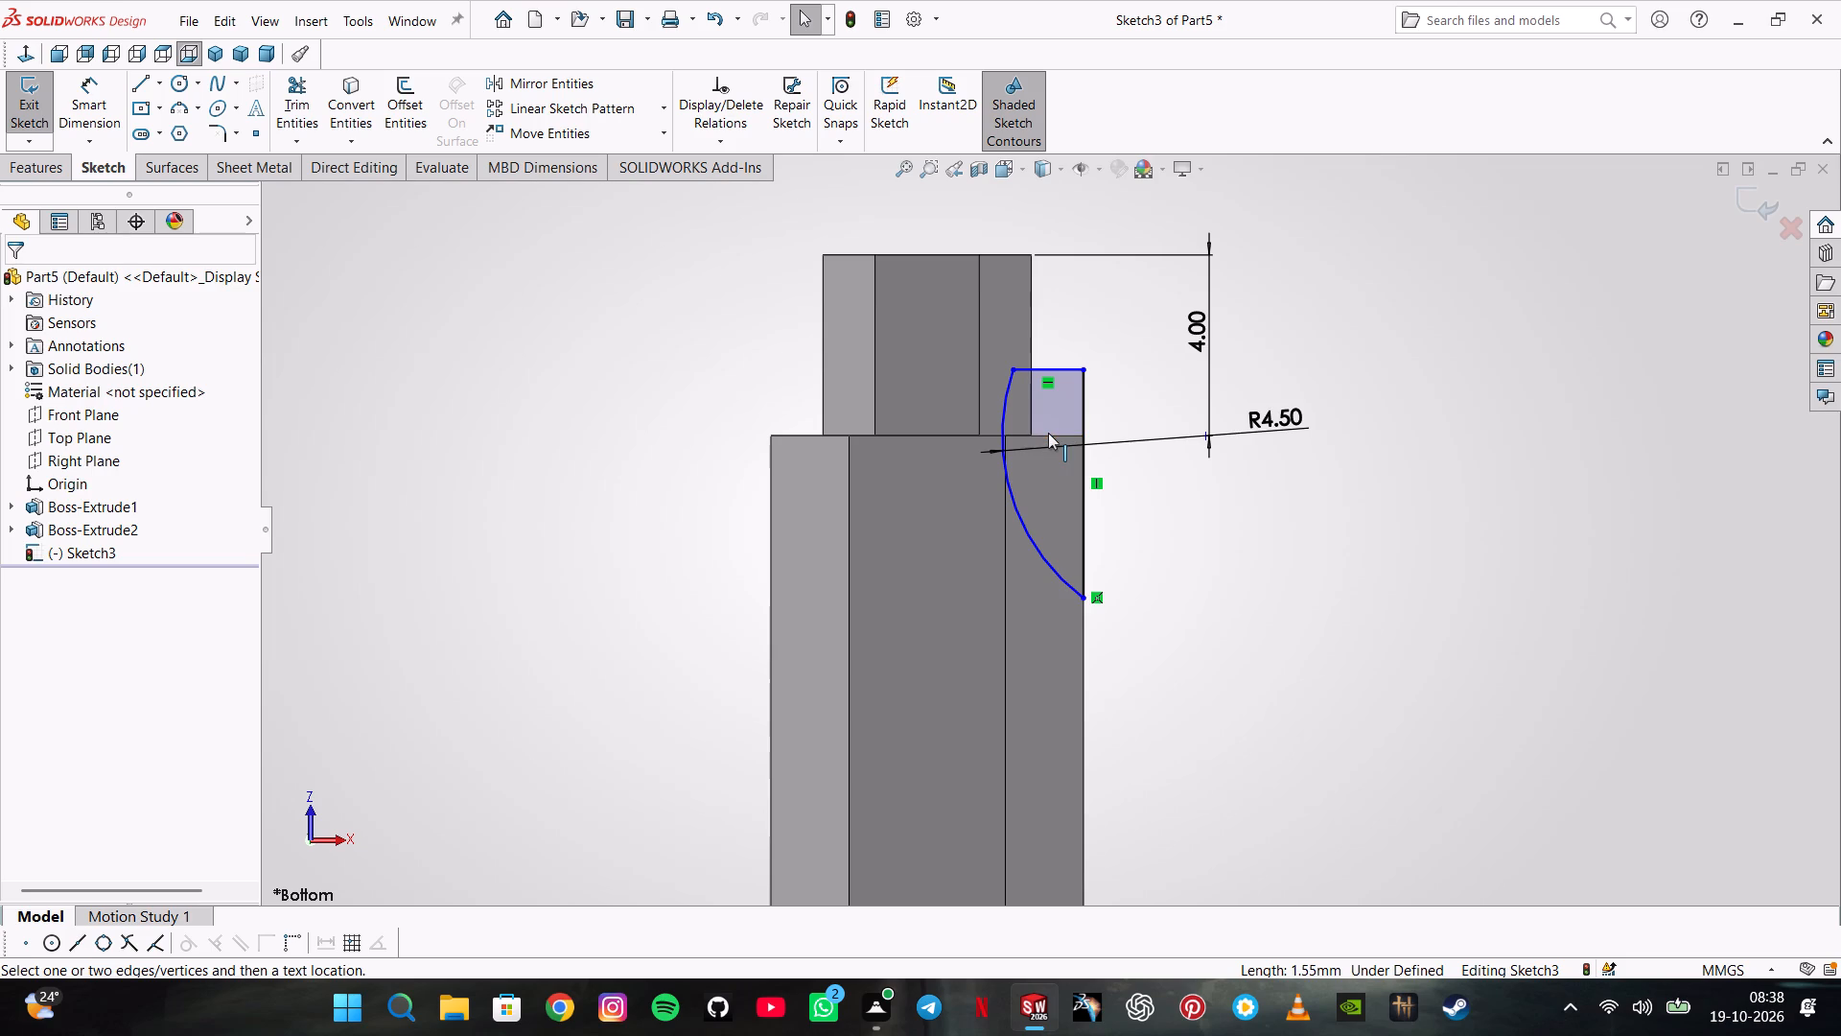
{"action": "left_click", "coordinate": [1048, 433]}
{"action": "left_click", "coordinate": [1057, 367], "text": "ctrl"}
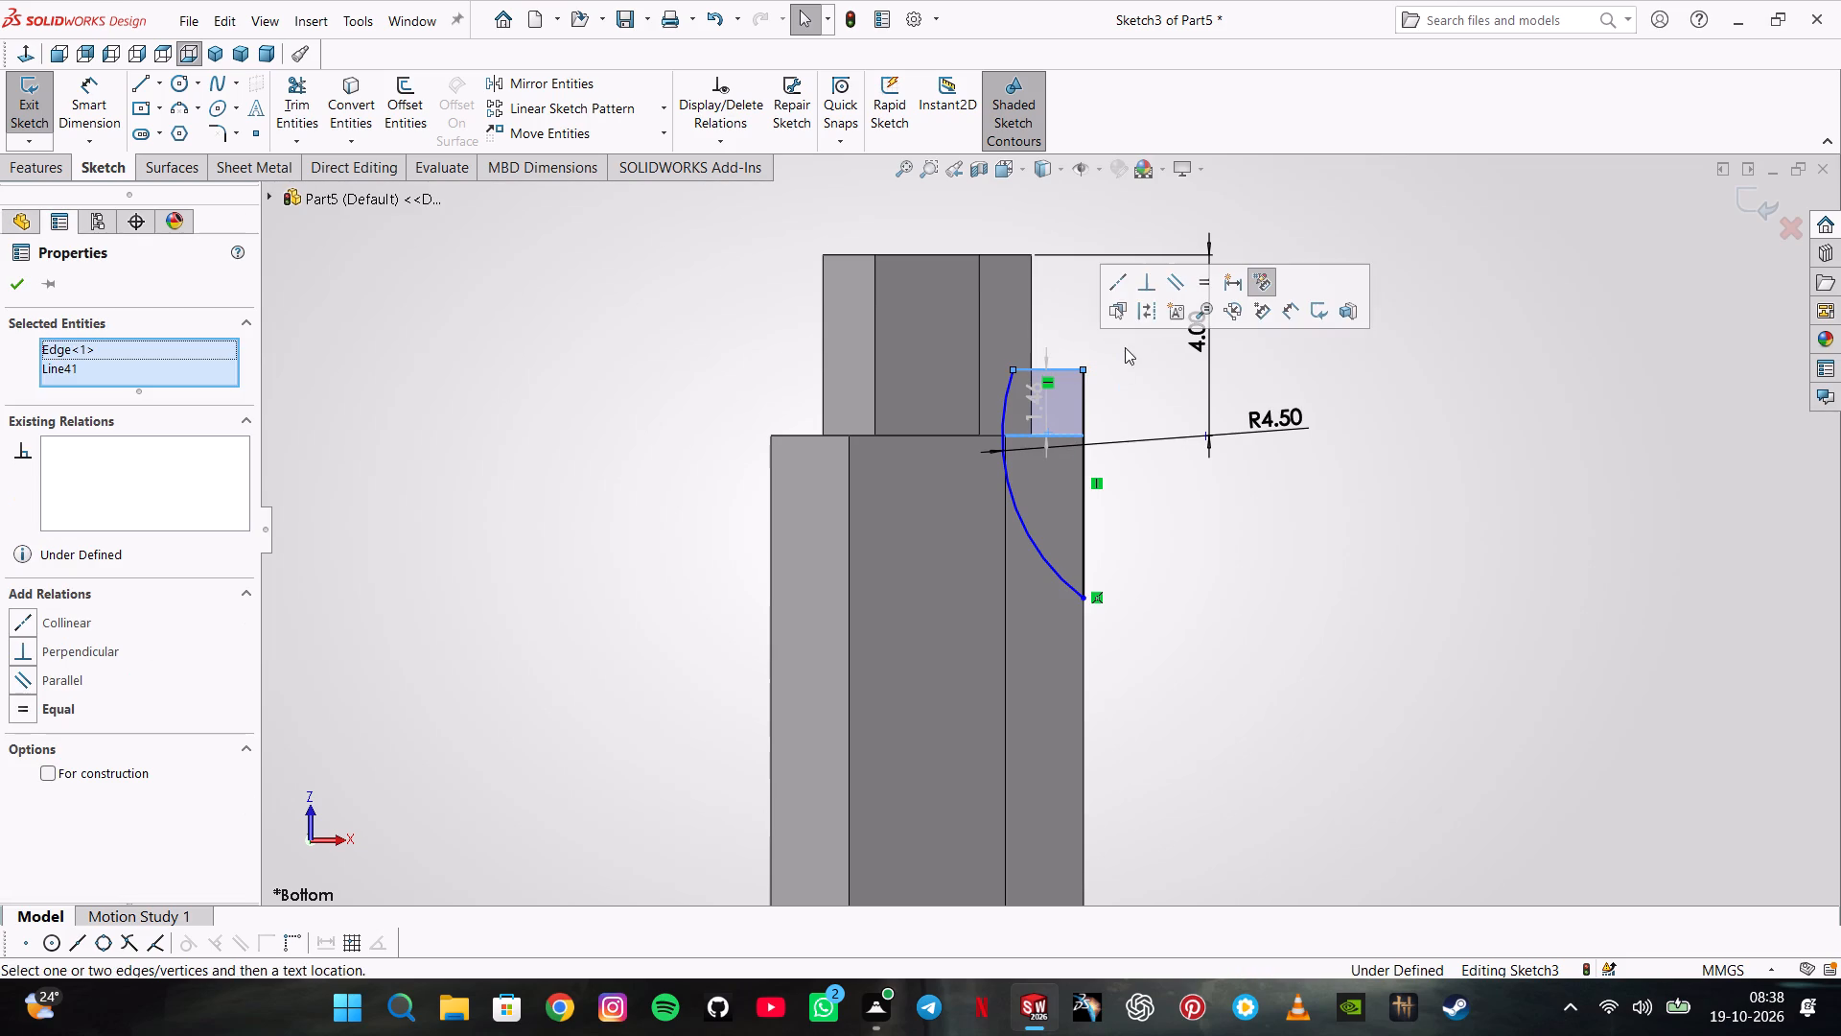
{"action": "left_click", "coordinate": [1130, 277]}
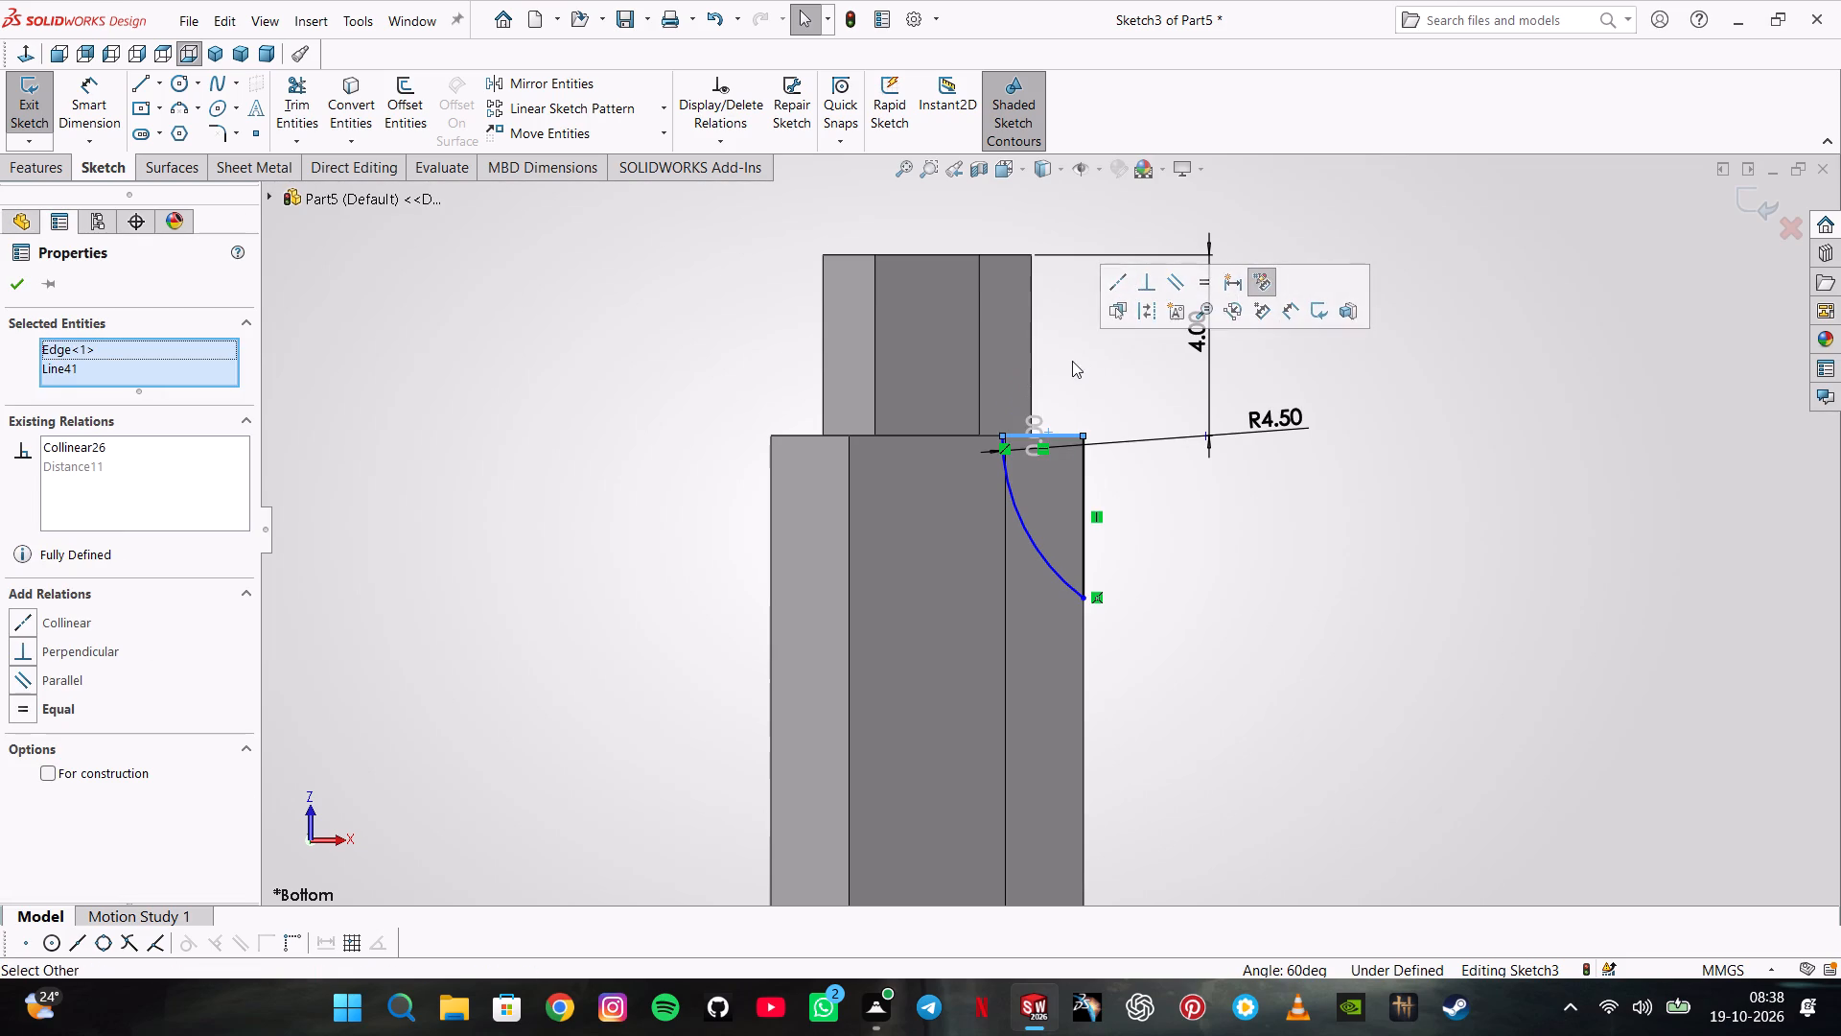
{"action": "left_click", "coordinate": [1066, 362]}
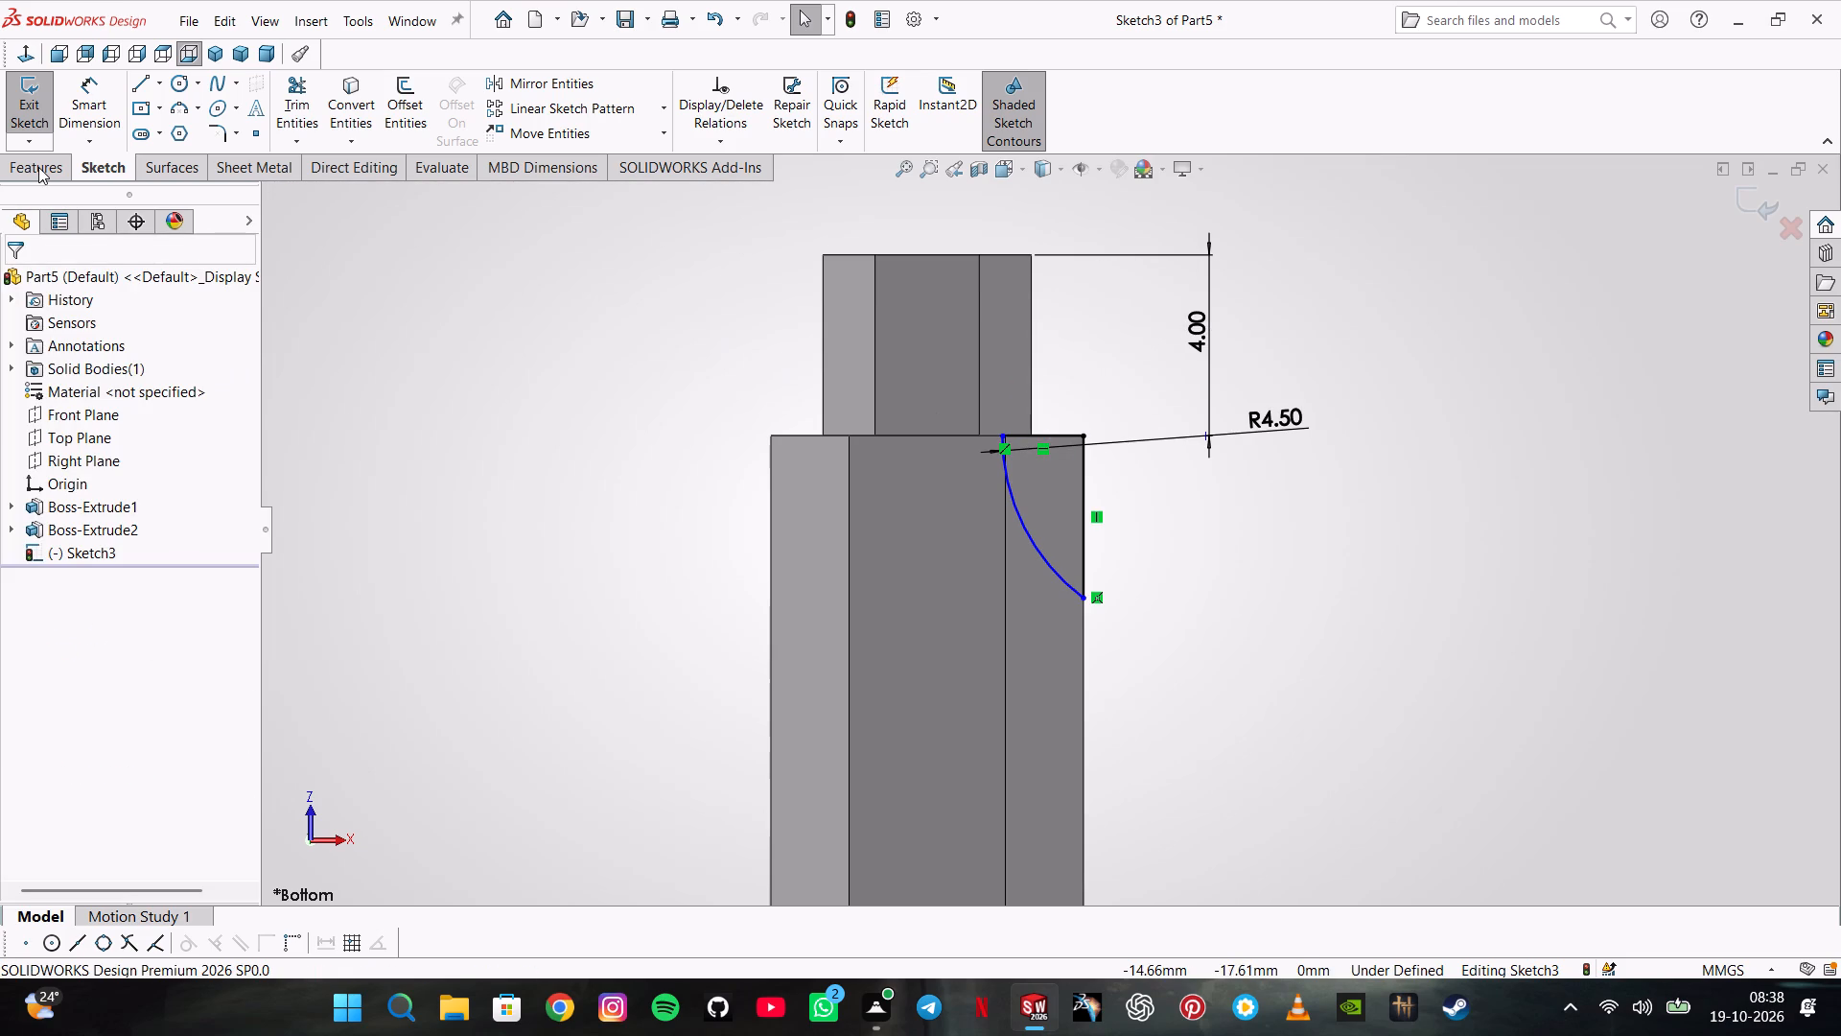
Create a revolved cut from the redrawn profile about the sketch centerline and inspect the shoulder in 3D.
{"action": "left_click", "coordinate": [38, 167]}
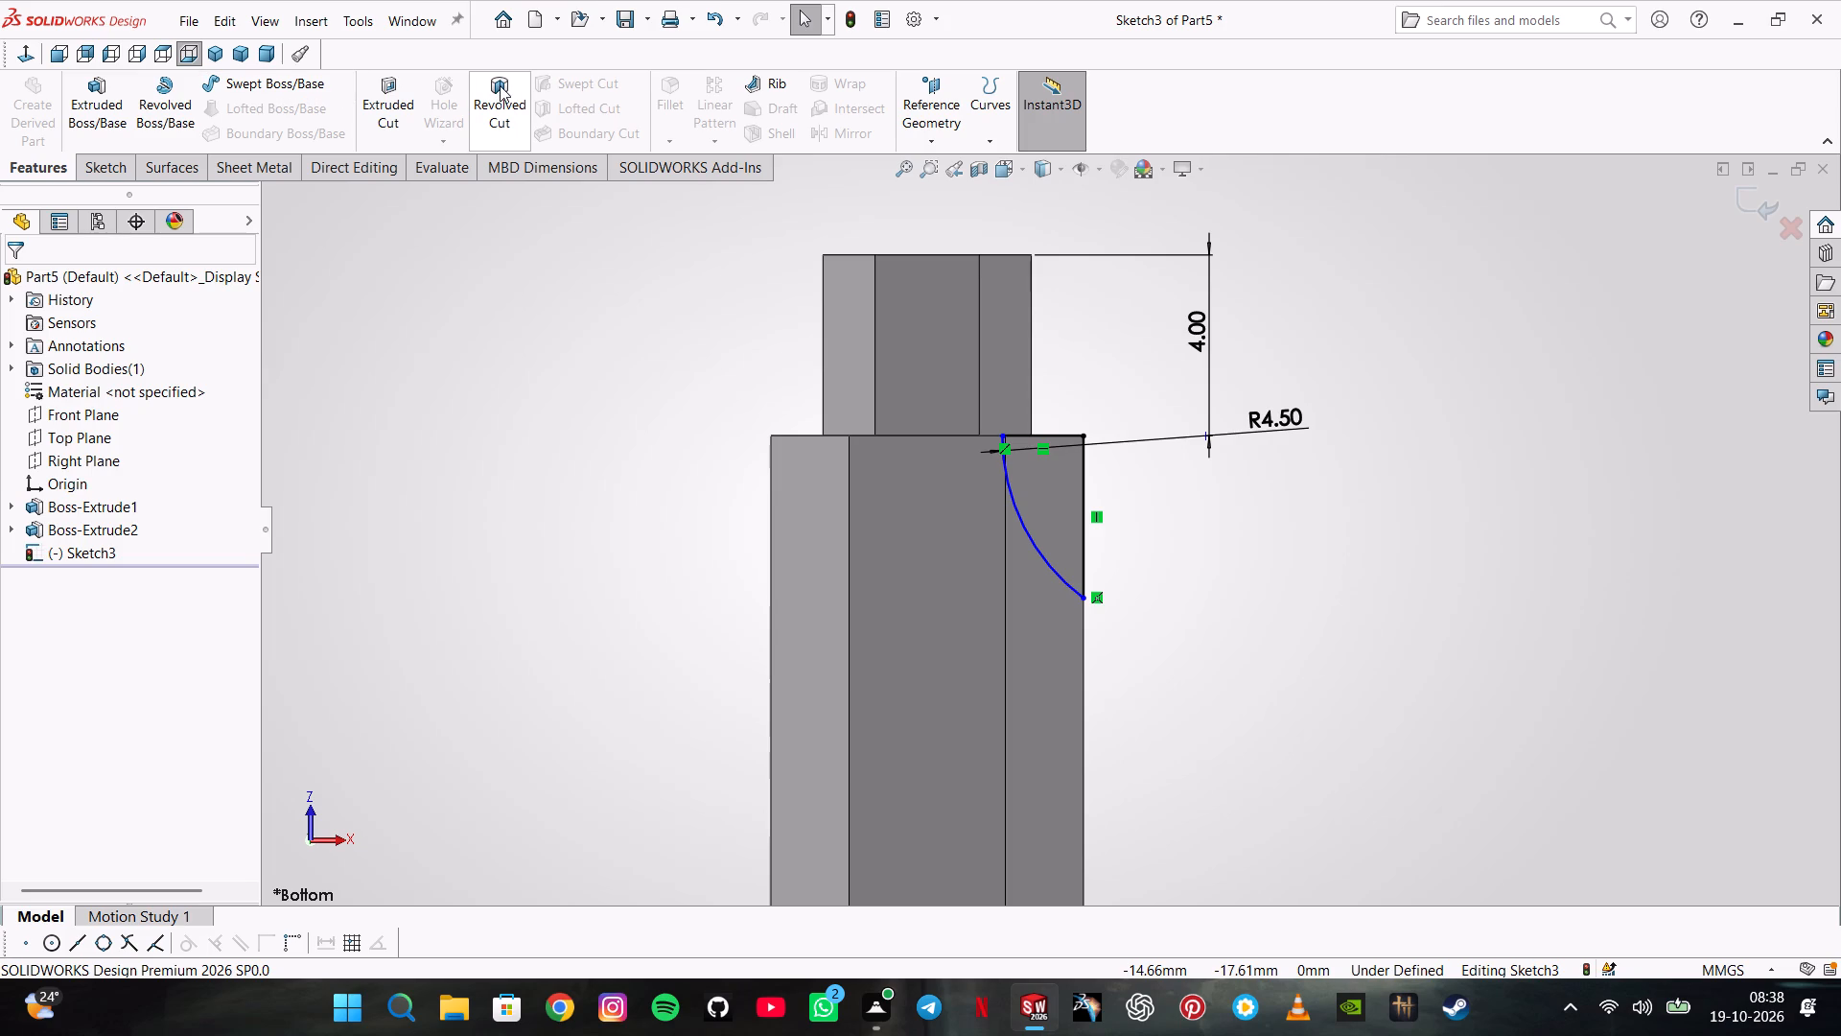
{"action": "scroll", "coordinate": [730, 337], "scroll_direction": "up", "scroll_amount": 3}
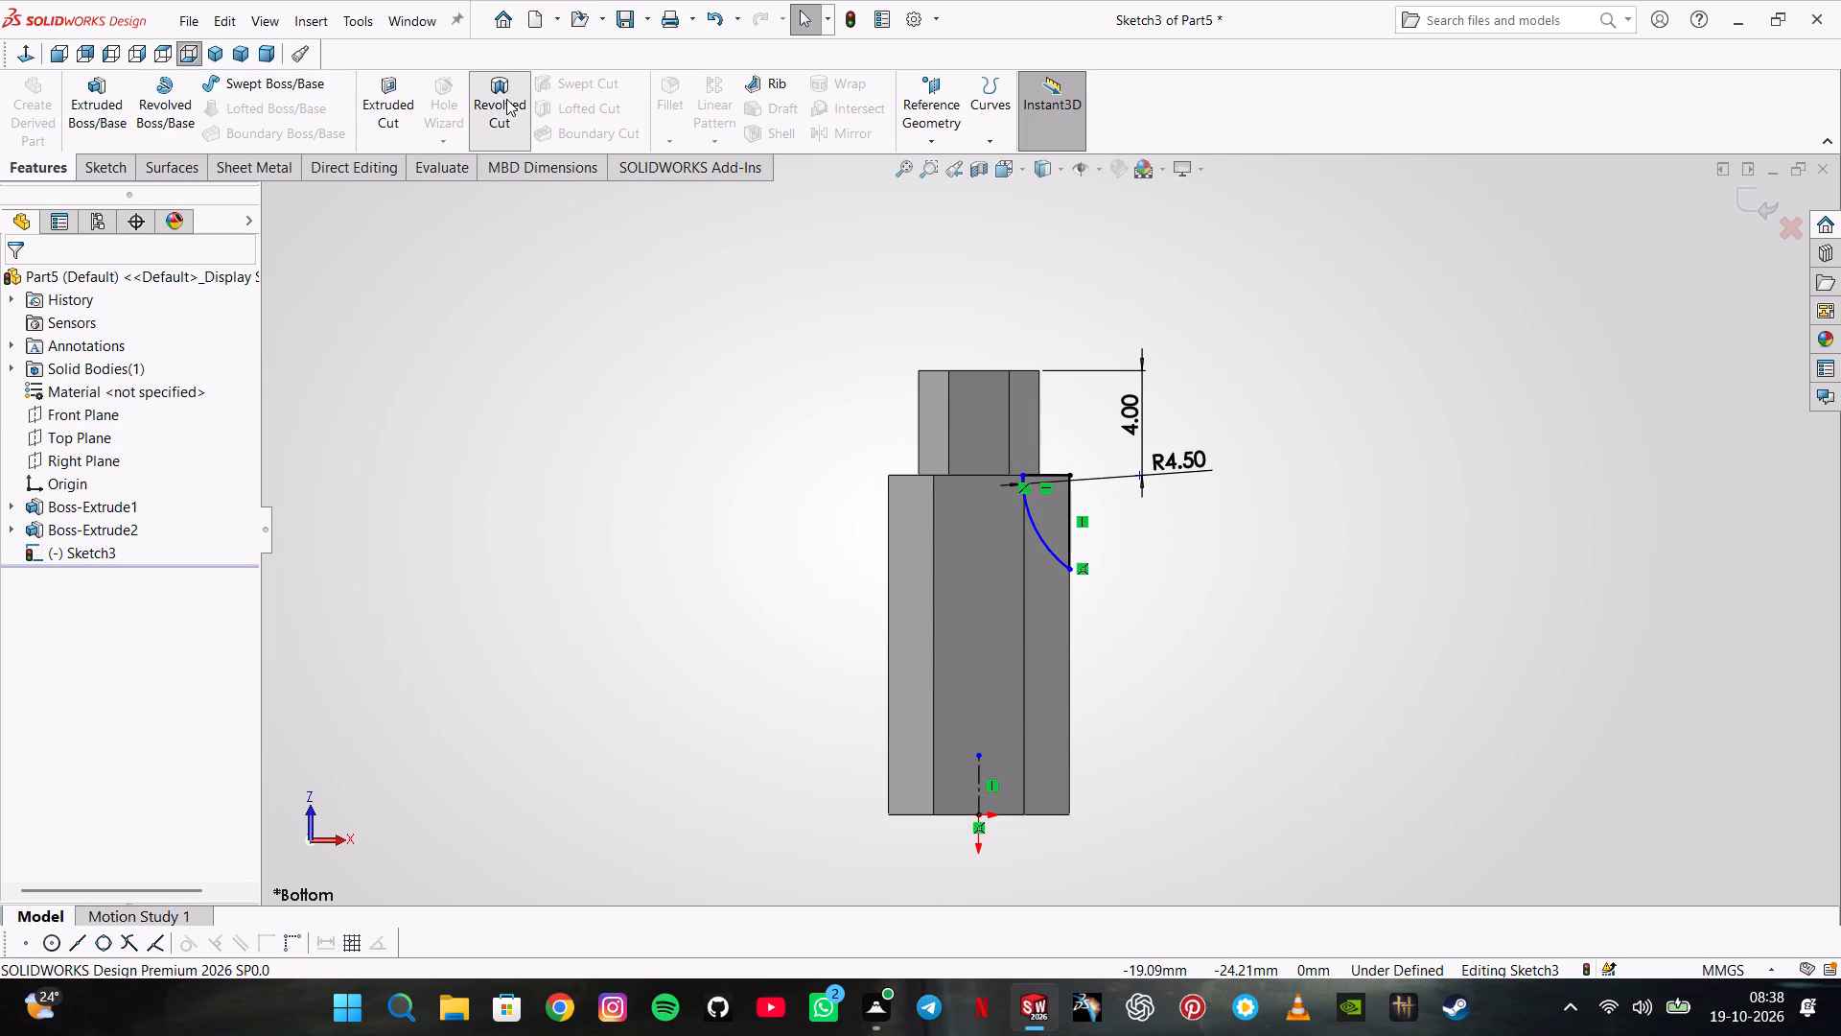
{"action": "left_click", "coordinate": [506, 99]}
{"action": "scroll", "coordinate": [785, 449], "scroll_direction": "up", "scroll_amount": 1}
{"action": "middle_click_drag", "start_coordinate": [785, 450], "coordinate": [838, 586]}
{"action": "left_click", "coordinate": [8, 274]}
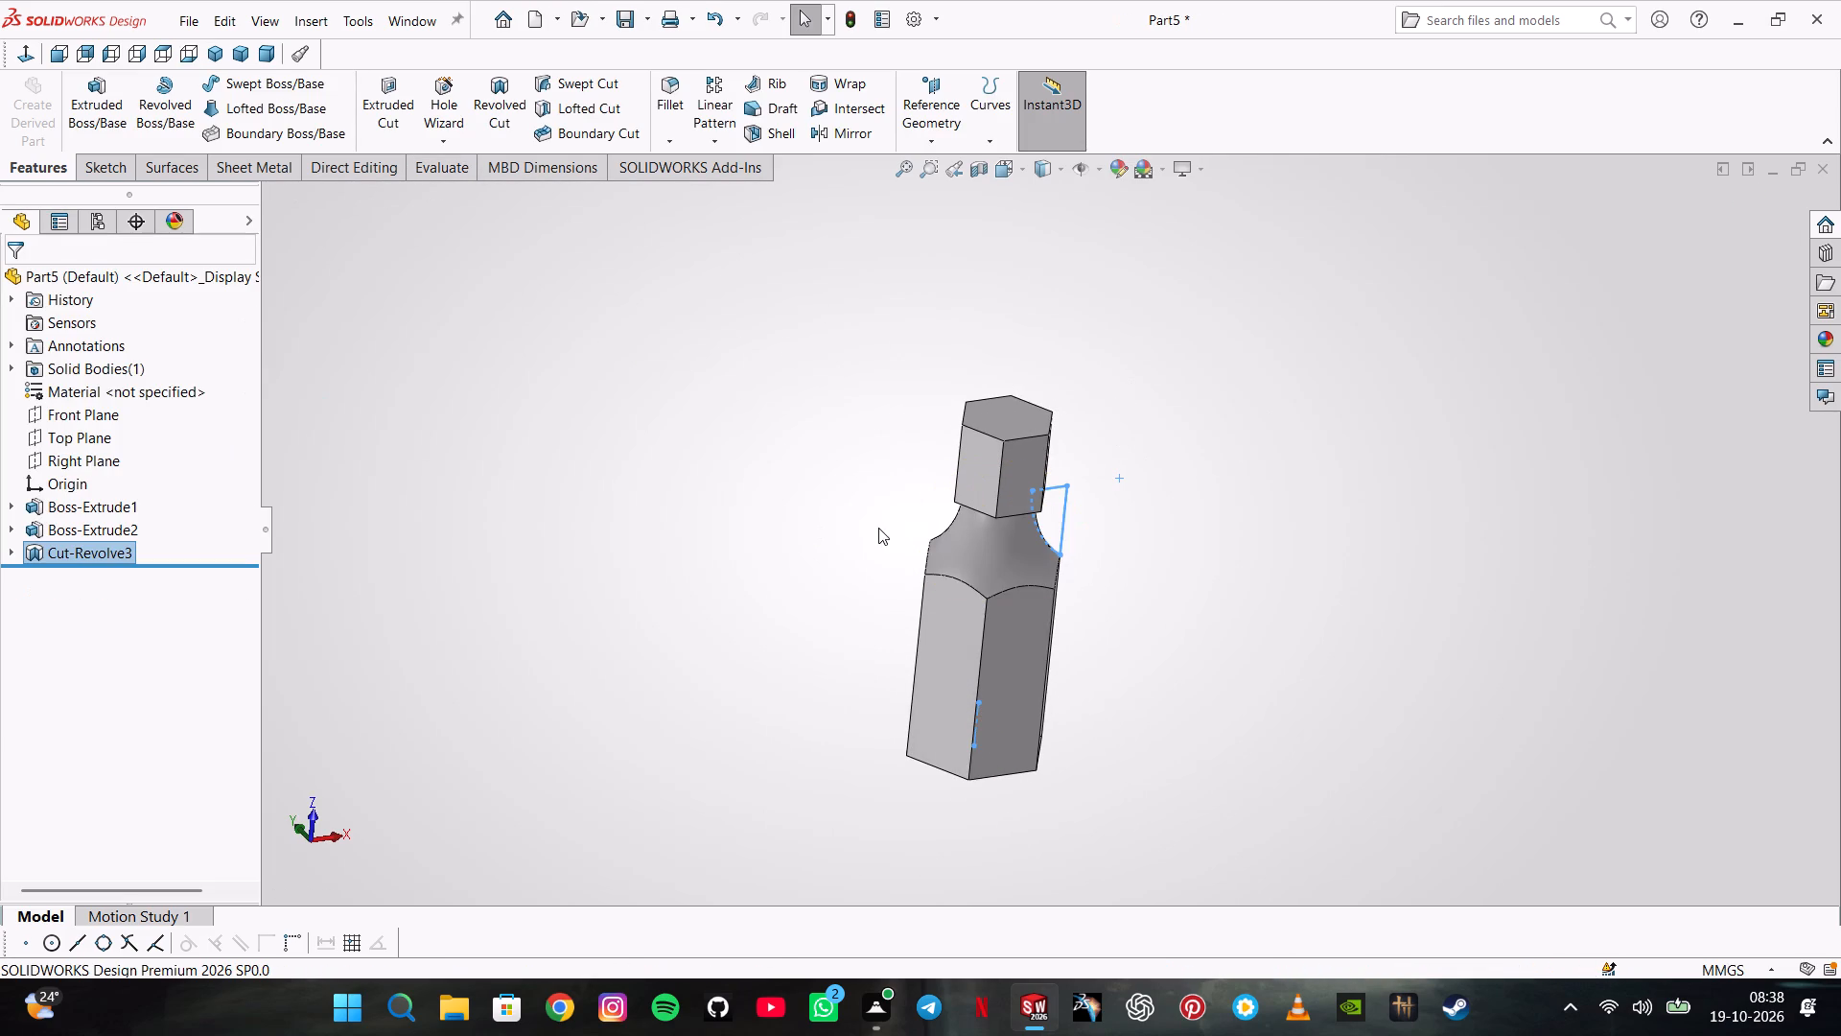
{"action": "middle_click_drag", "start_coordinate": [885, 530], "coordinate": [815, 415]}
{"action": "scroll", "coordinate": [855, 408], "scroll_direction": "down", "scroll_amount": 1}
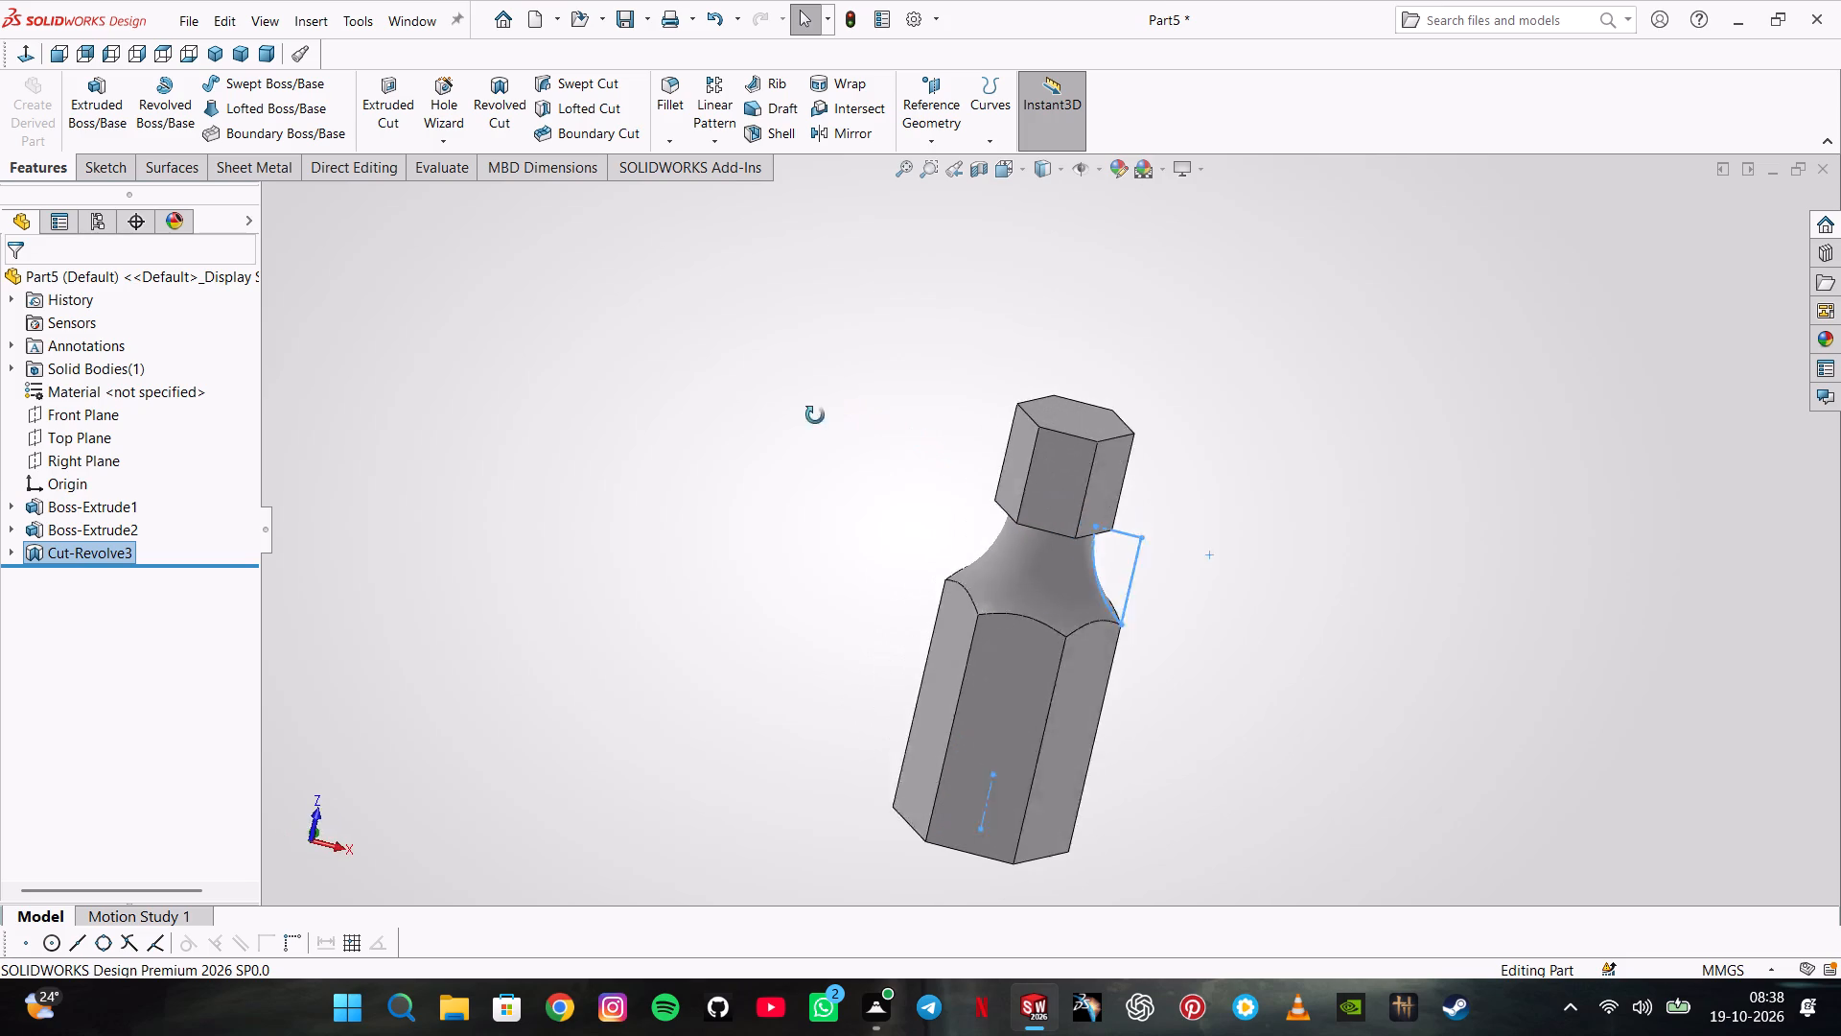
Undo the last revolved cut to get back into its profile sketch.
{"action": "middle_click_drag", "start_coordinate": [815, 415], "coordinate": [789, 424]}
{"action": "scroll", "coordinate": [789, 424], "scroll_direction": "up", "scroll_amount": 1}
{"action": "scroll", "coordinate": [1090, 610], "scroll_direction": "down", "scroll_amount": 4}
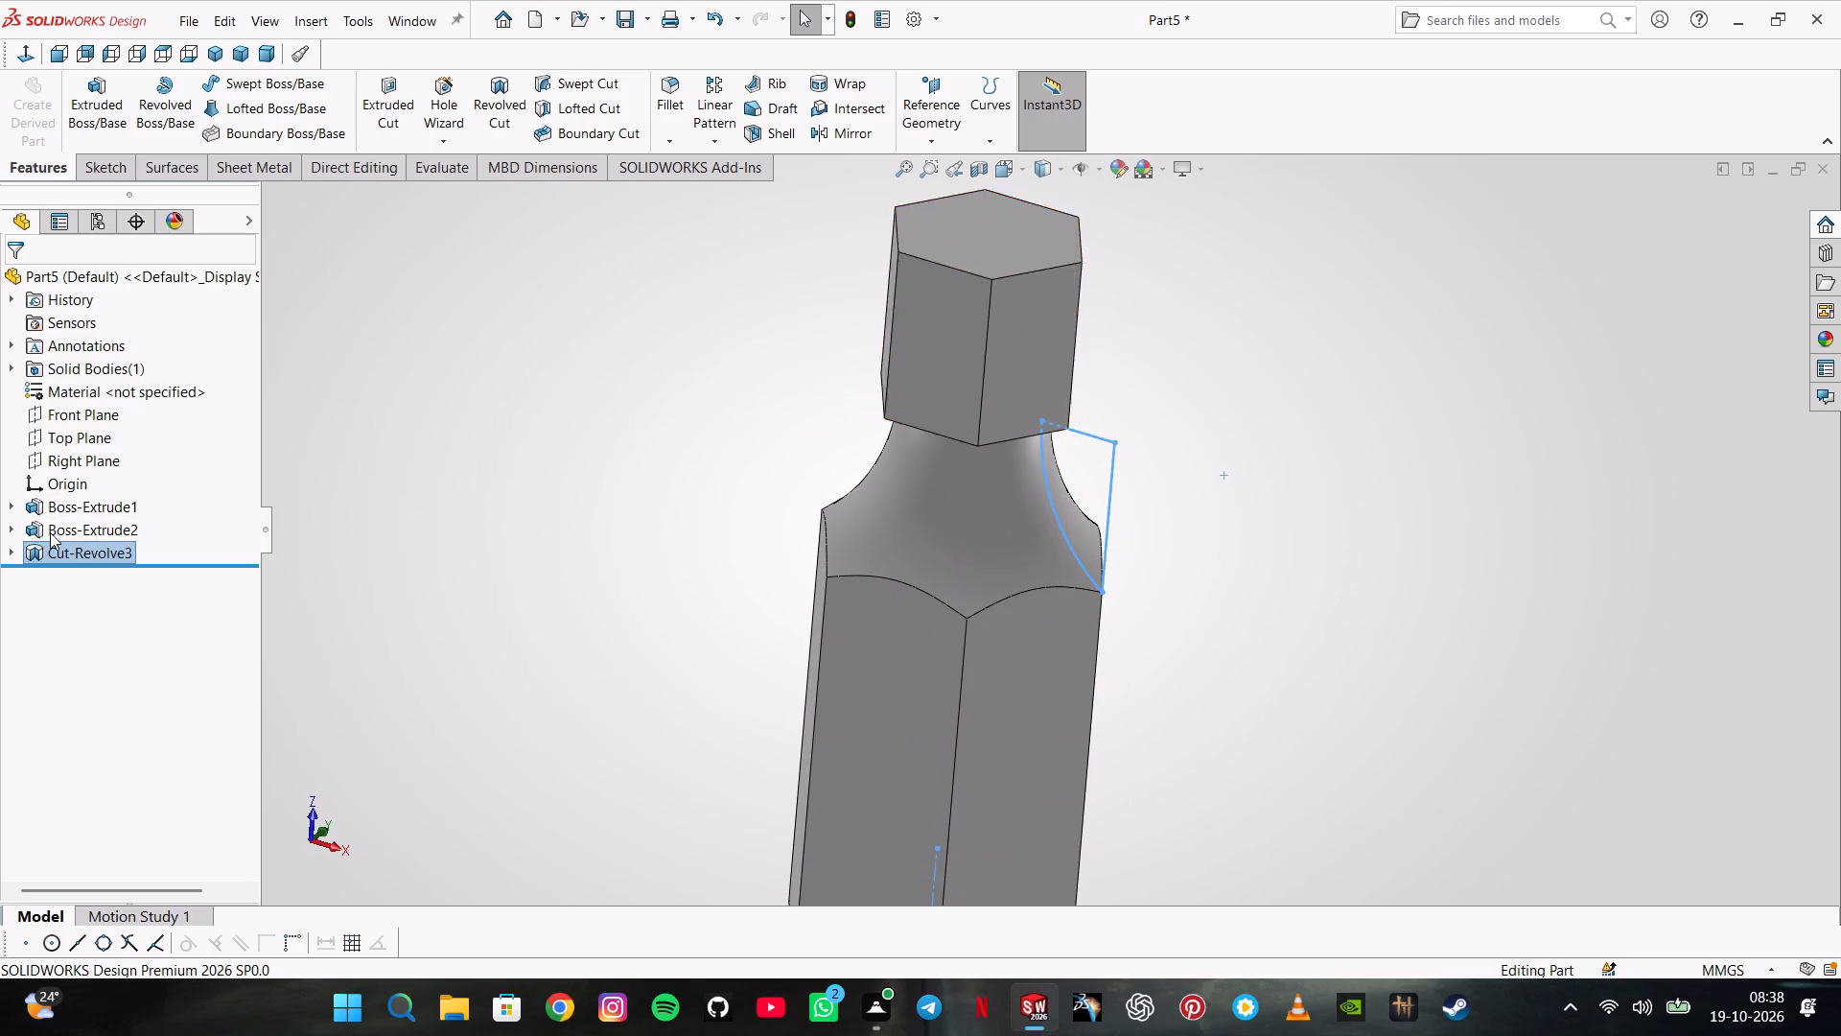
{"action": "key", "text": "ctrl+z"}
{"action": "scroll", "coordinate": [1062, 526], "scroll_direction": "down", "scroll_amount": 5}
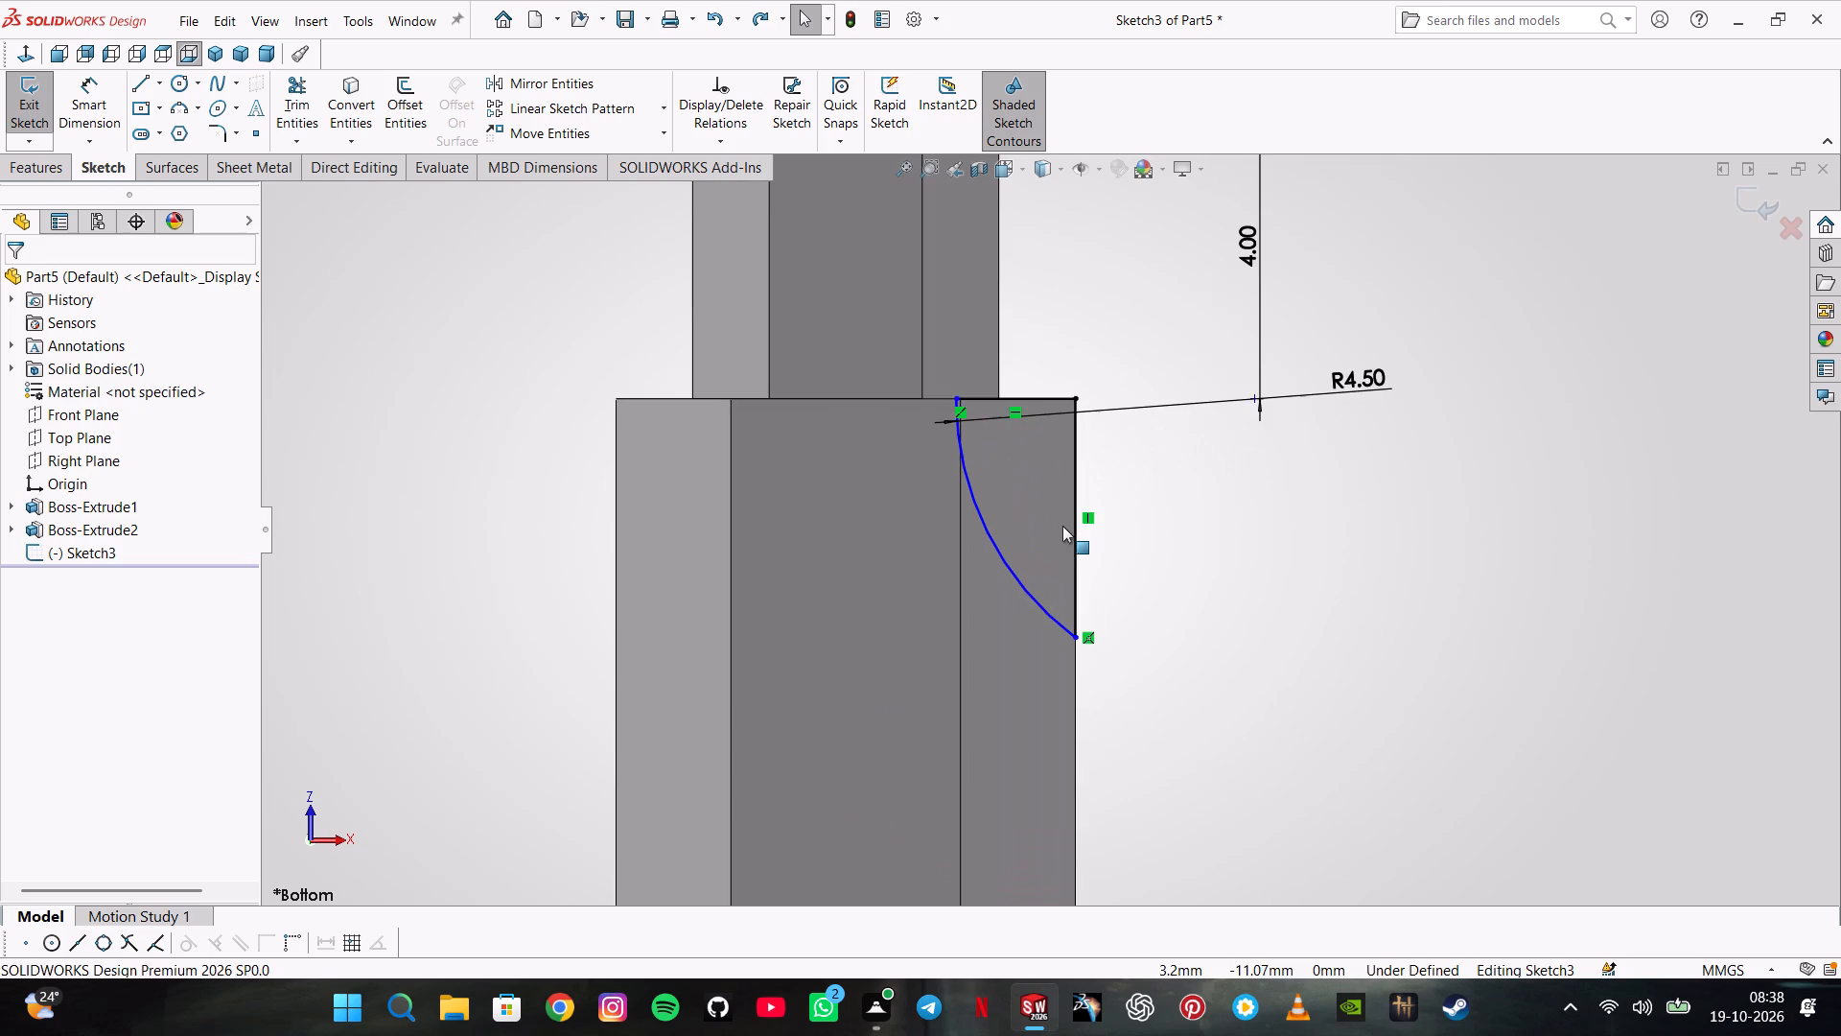
{"action": "key", "text": "Escape"}
Make the upper end of the profile's arc coincident with the smaller hexagon's outer vertical edge.
{"action": "left_click", "coordinate": [958, 399]}
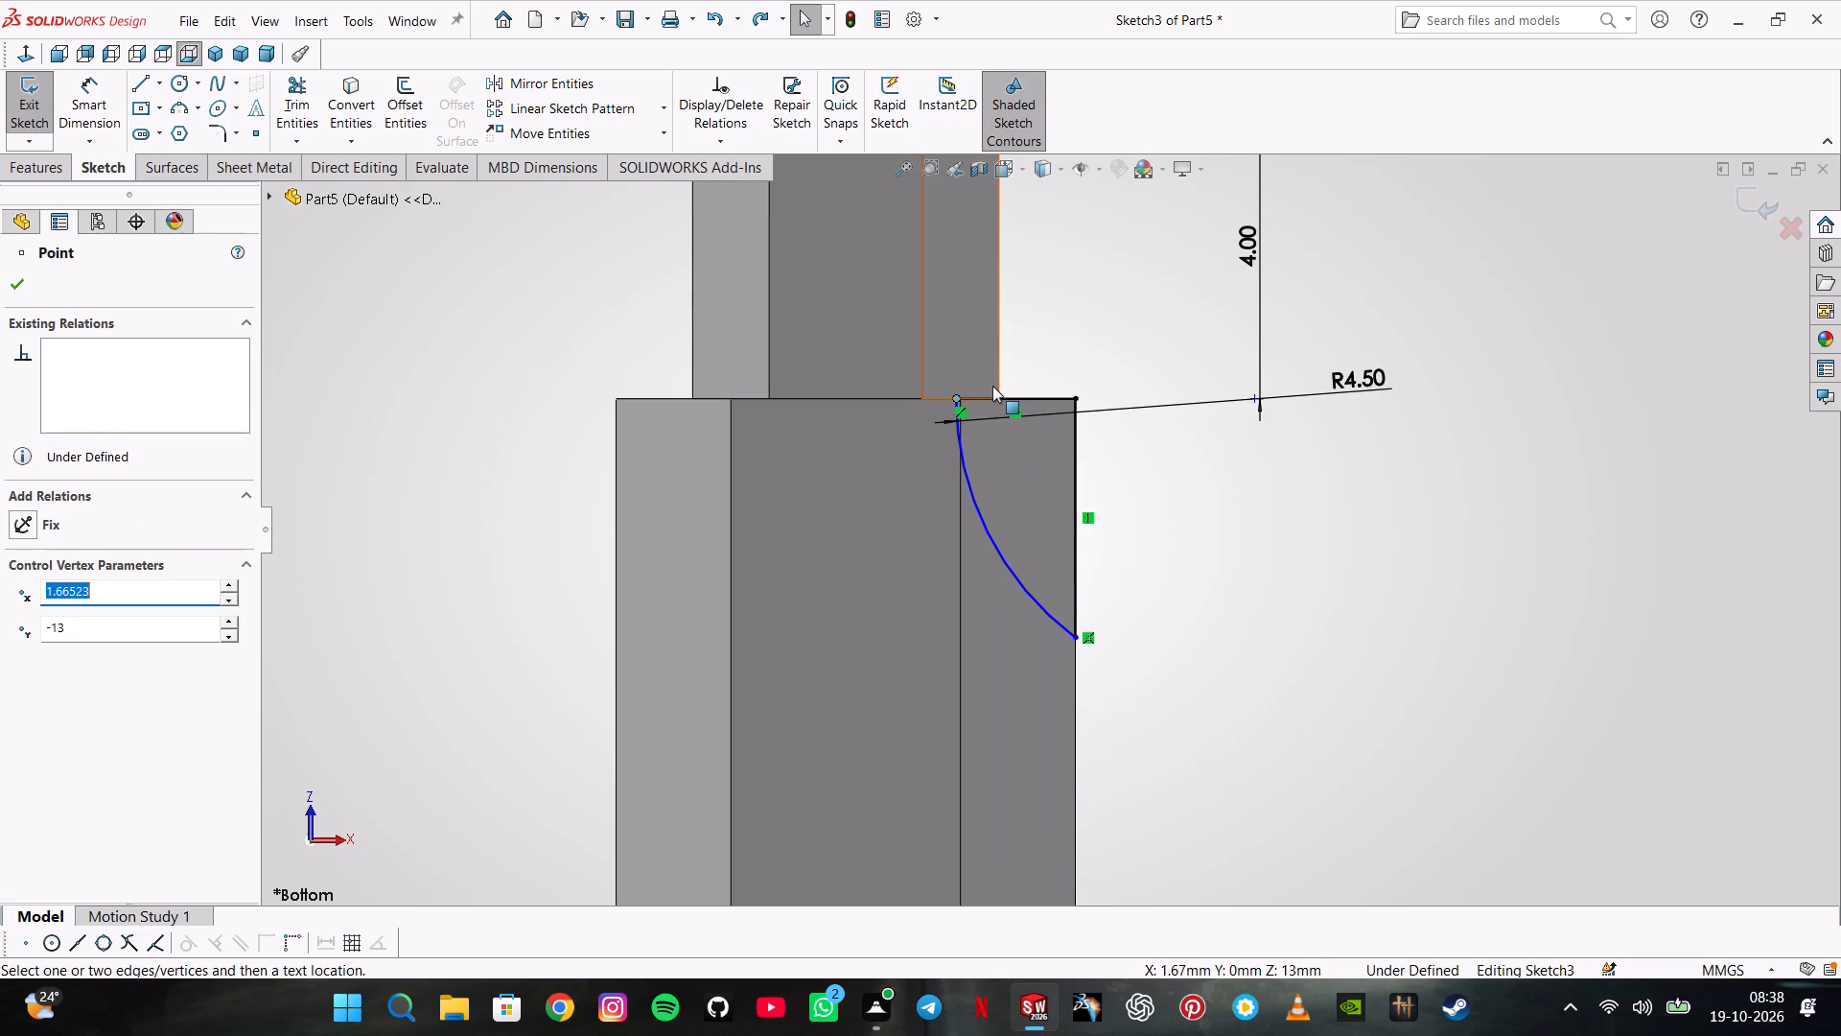
{"action": "left_click", "coordinate": [994, 385], "text": "ctrl"}
{"action": "key", "text": "ctrl+Escape"}
{"action": "key", "text": "Escape"}
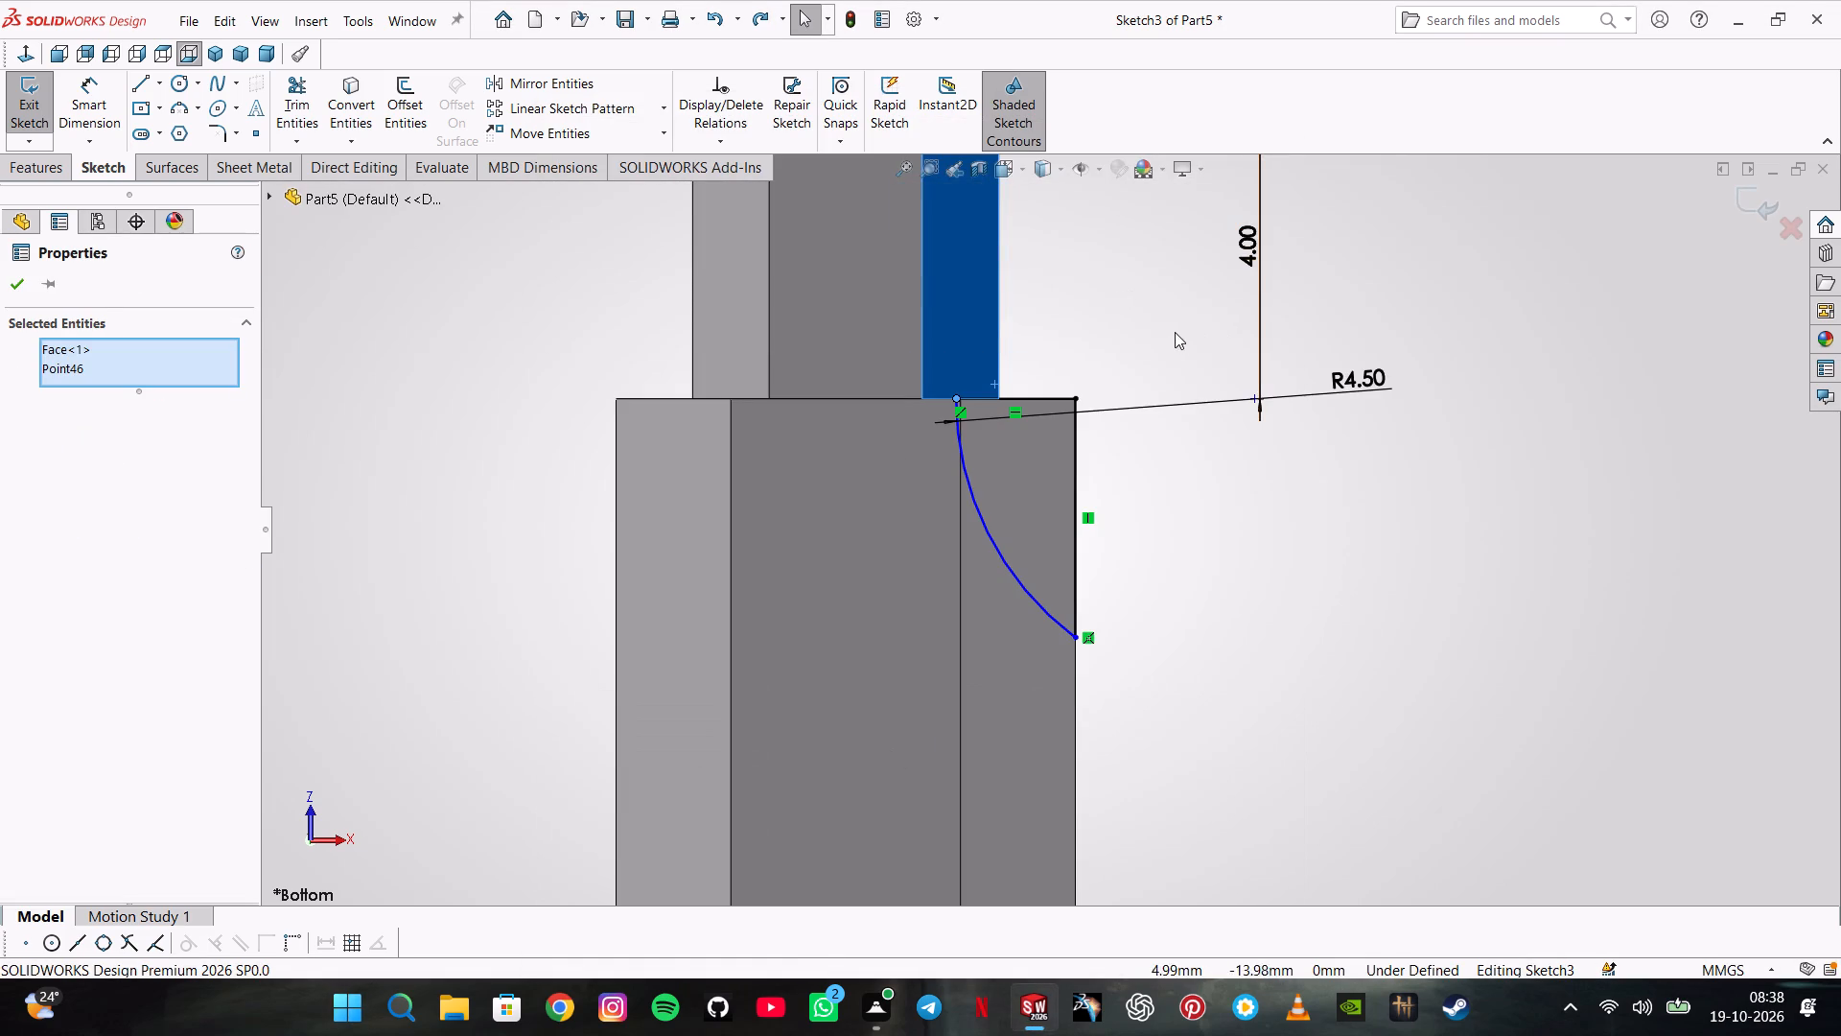
{"action": "left_click", "coordinate": [1174, 332]}
{"action": "left_click", "coordinate": [952, 402], "text": "ctrl"}
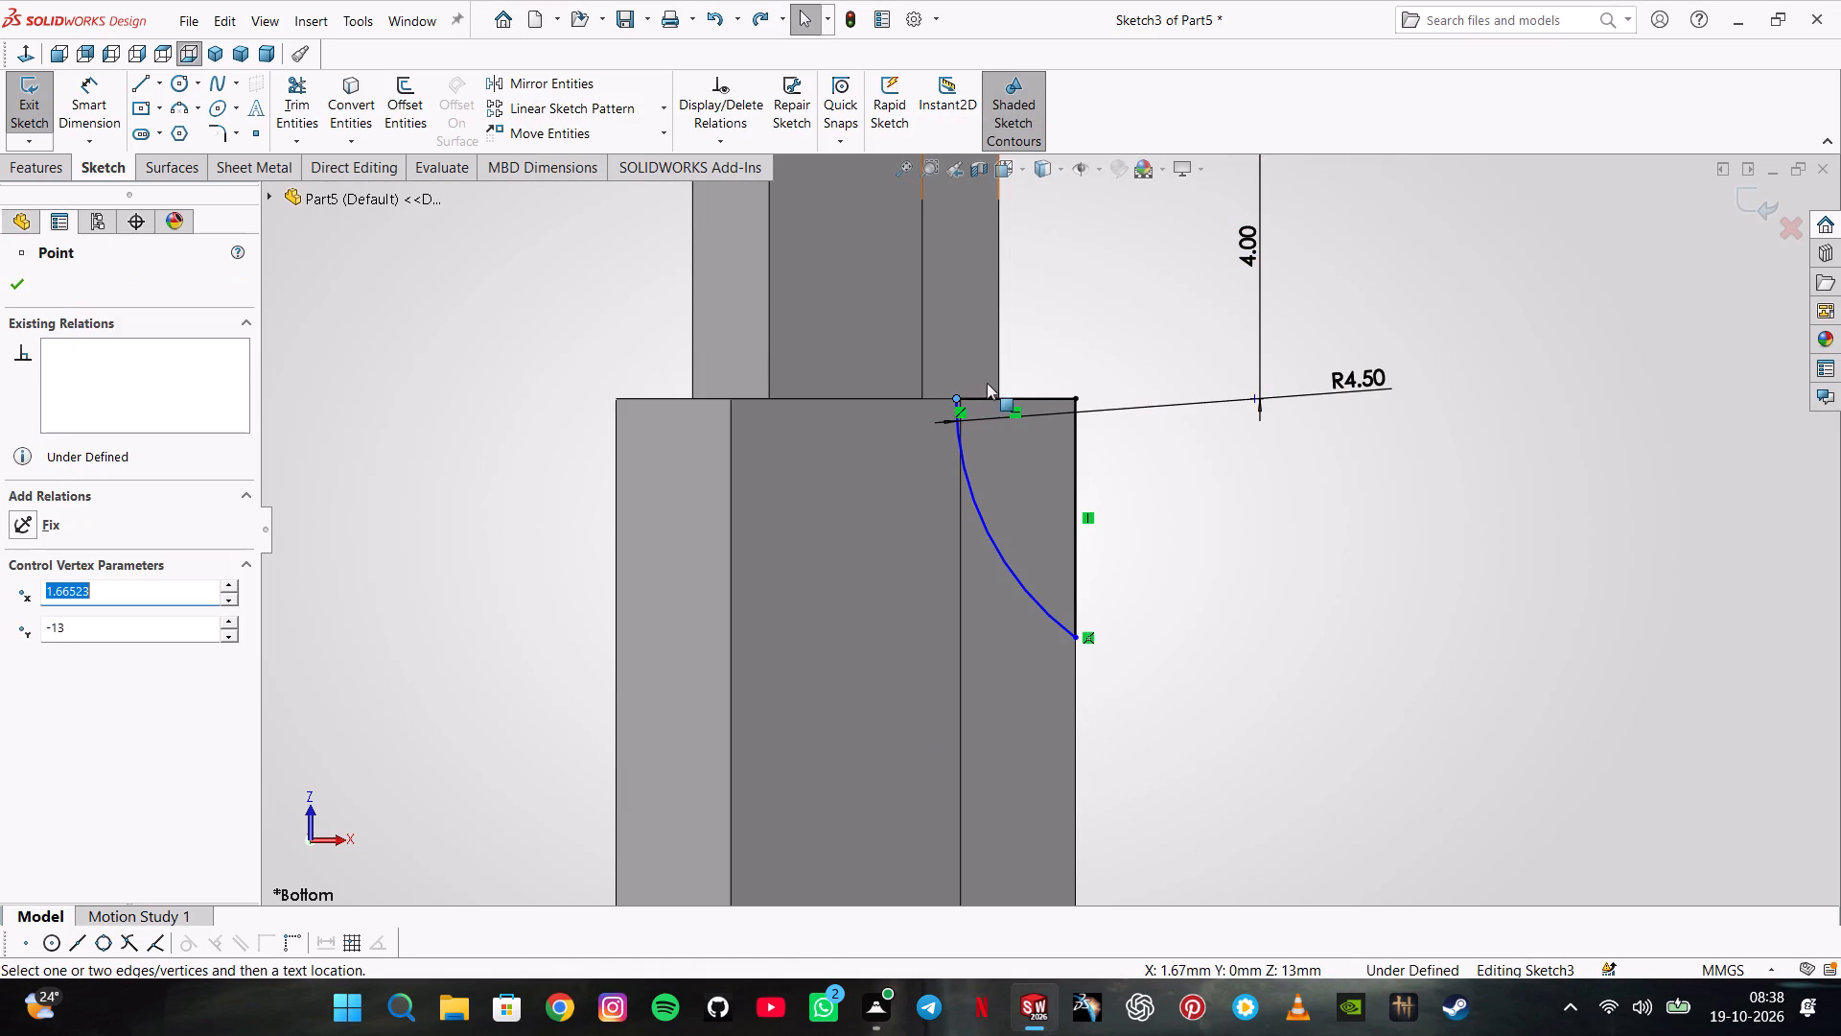
{"action": "left_click", "coordinate": [1000, 376], "text": "ctrl"}
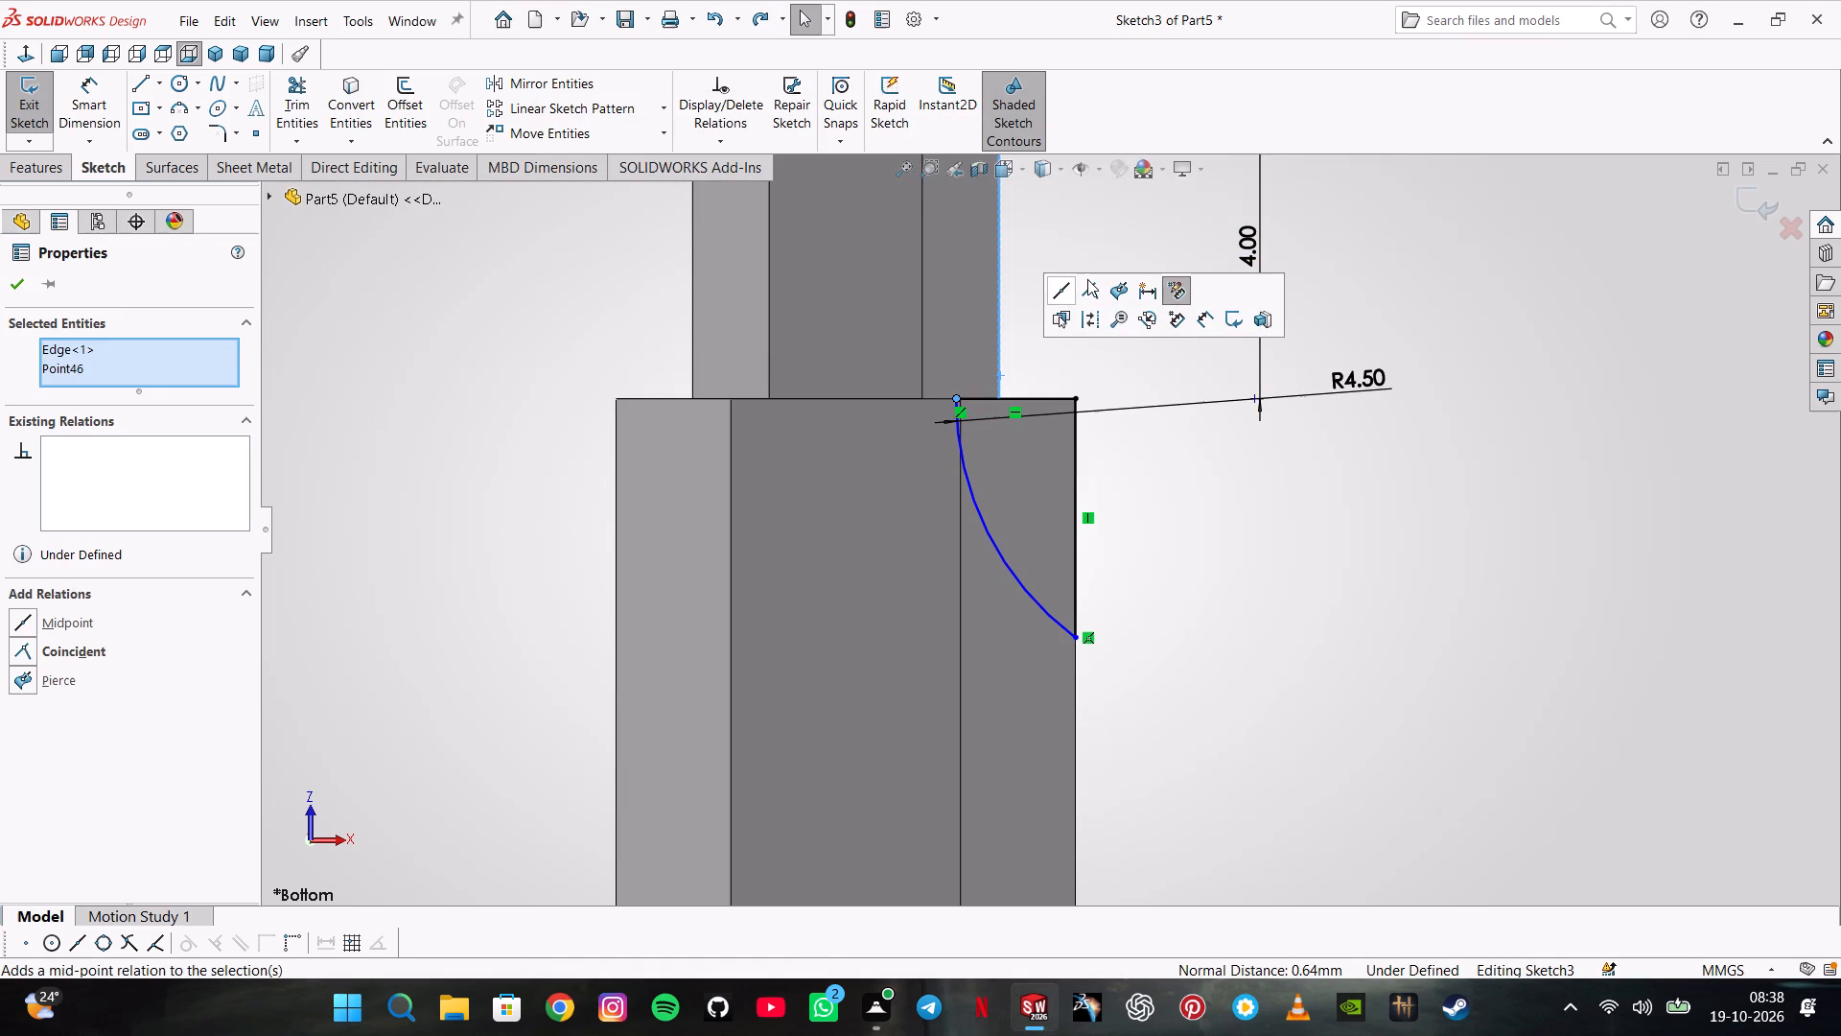
{"action": "left_click", "coordinate": [1087, 279]}
{"action": "left_click", "coordinate": [1030, 290]}
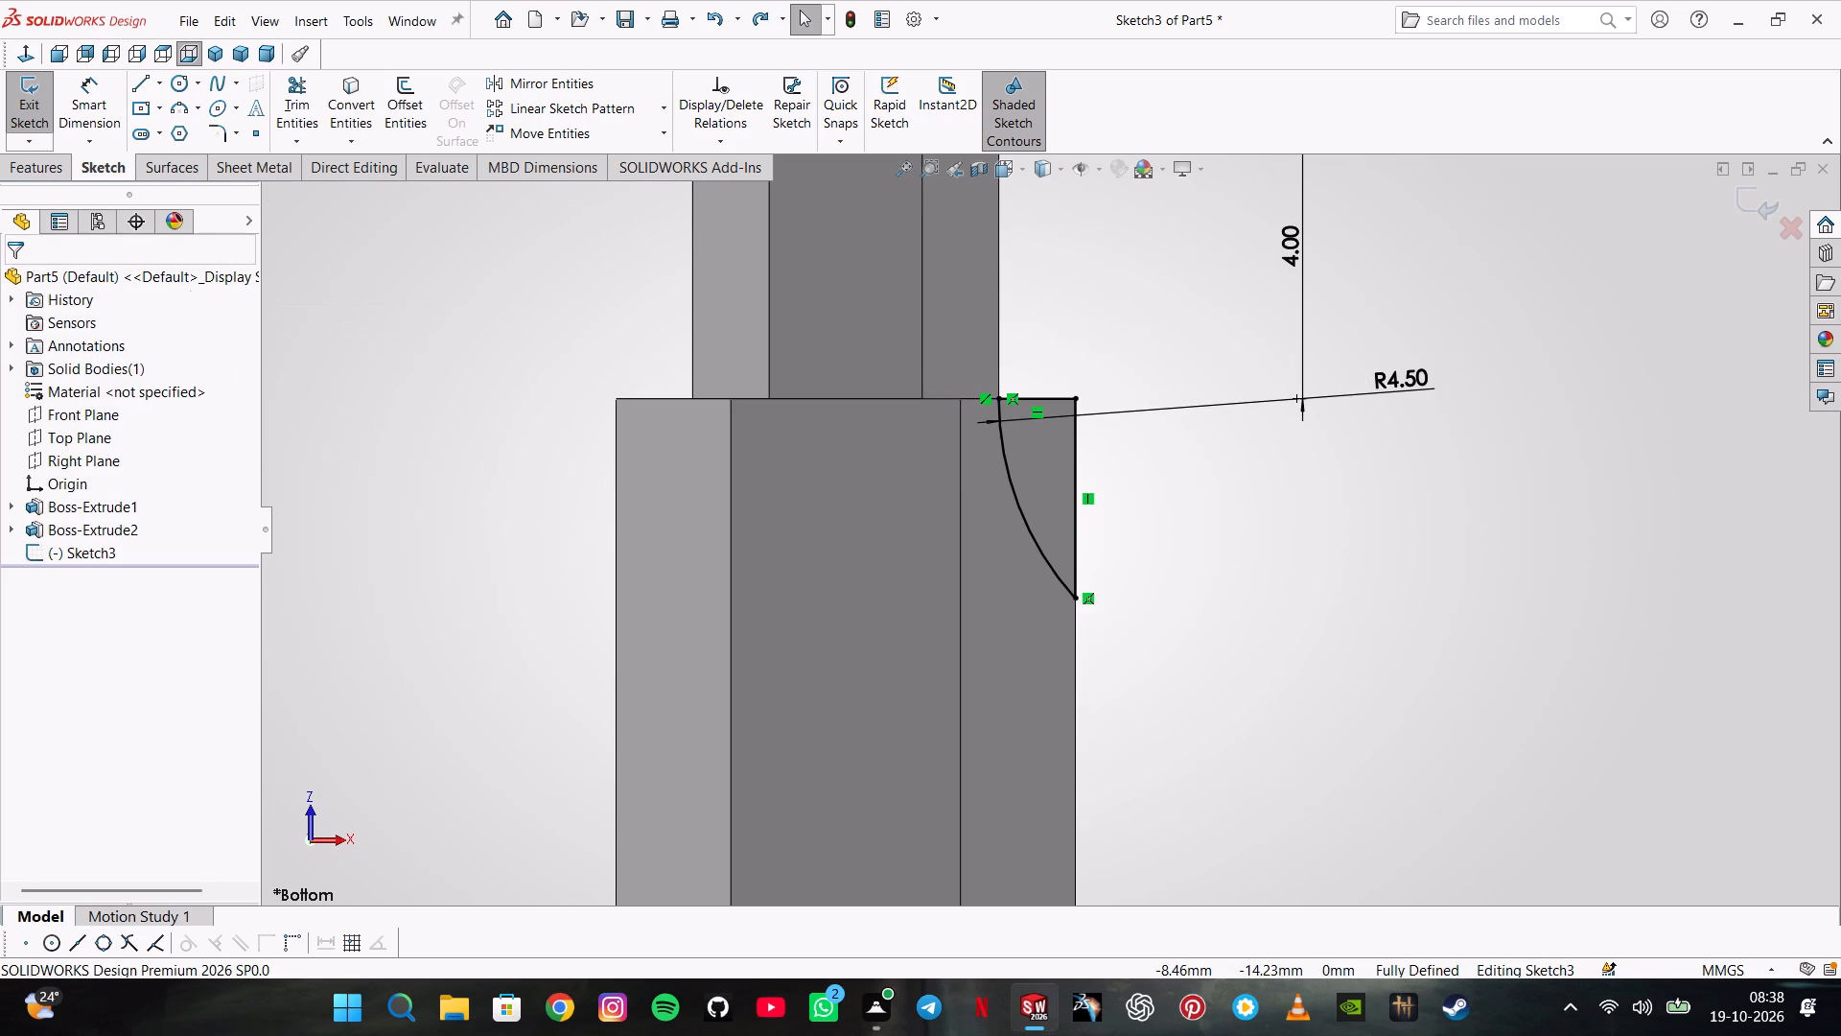
Create a 360° revolved cut from the corrected profile about the sketch centerline and inspect the shoulder in 3D.
{"action": "left_click", "coordinate": [58, 156]}
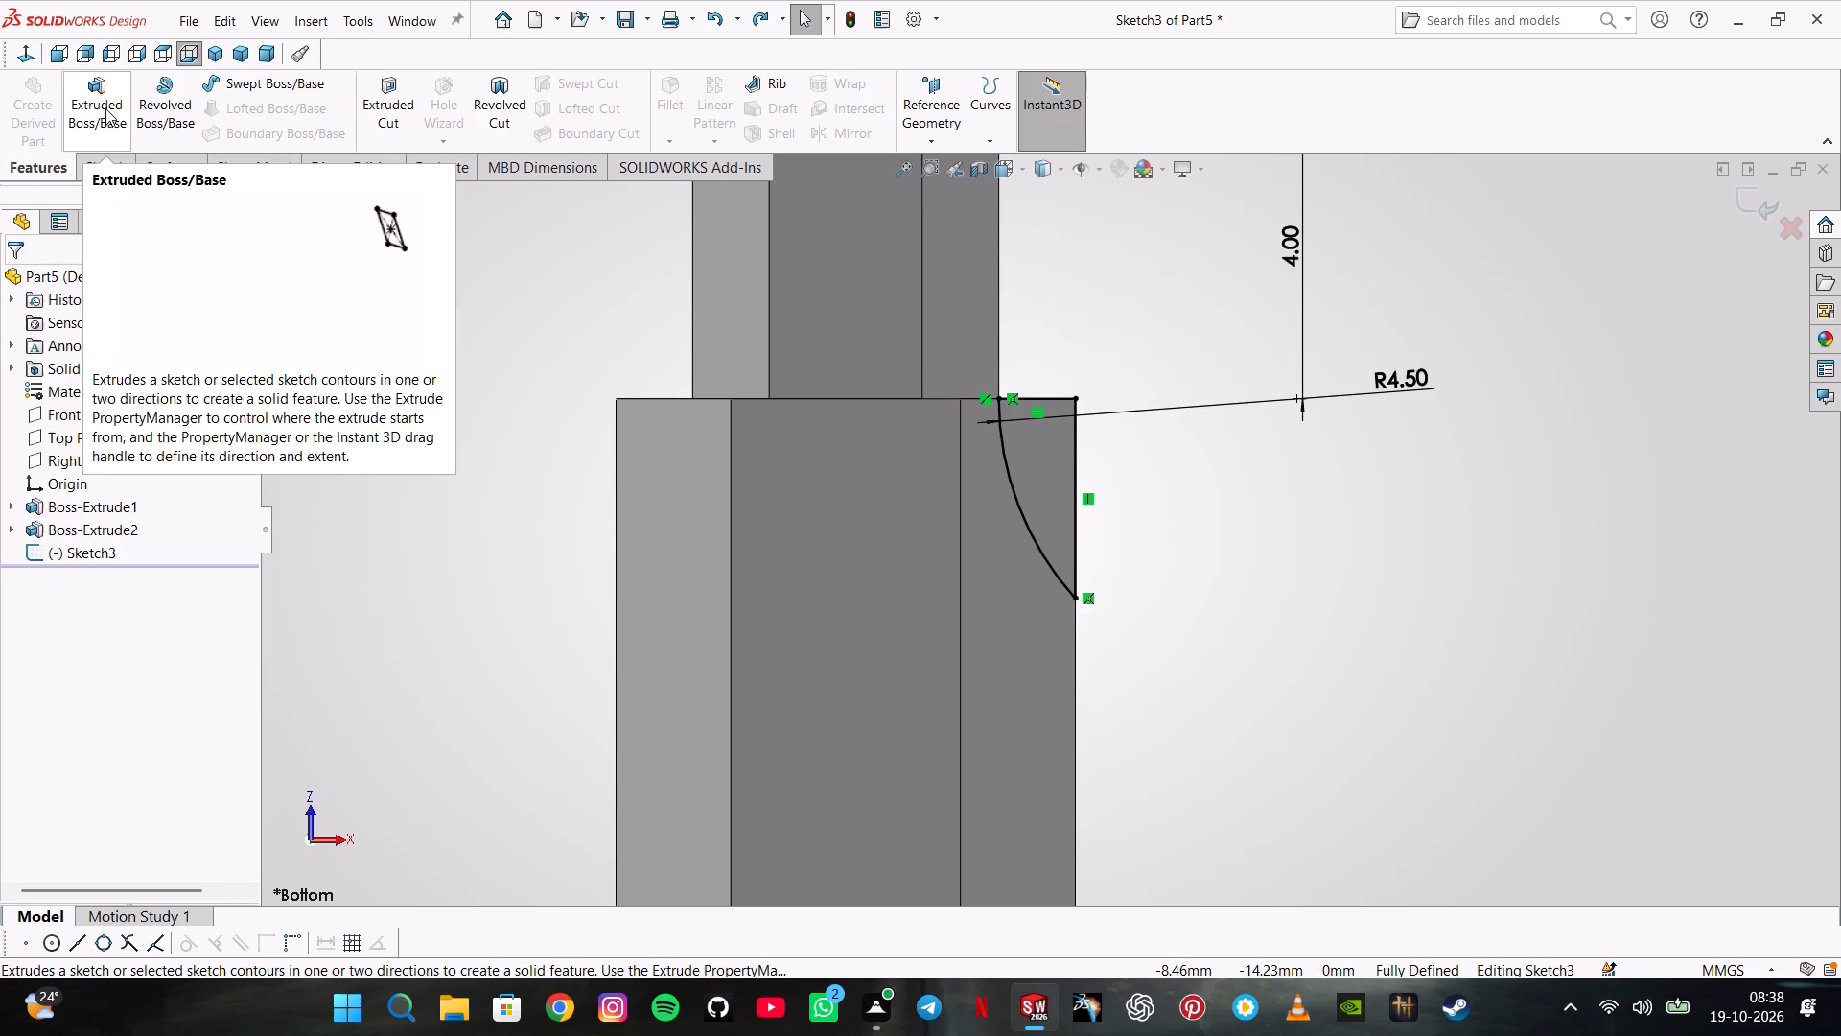
{"action": "left_click", "coordinate": [84, 163]}
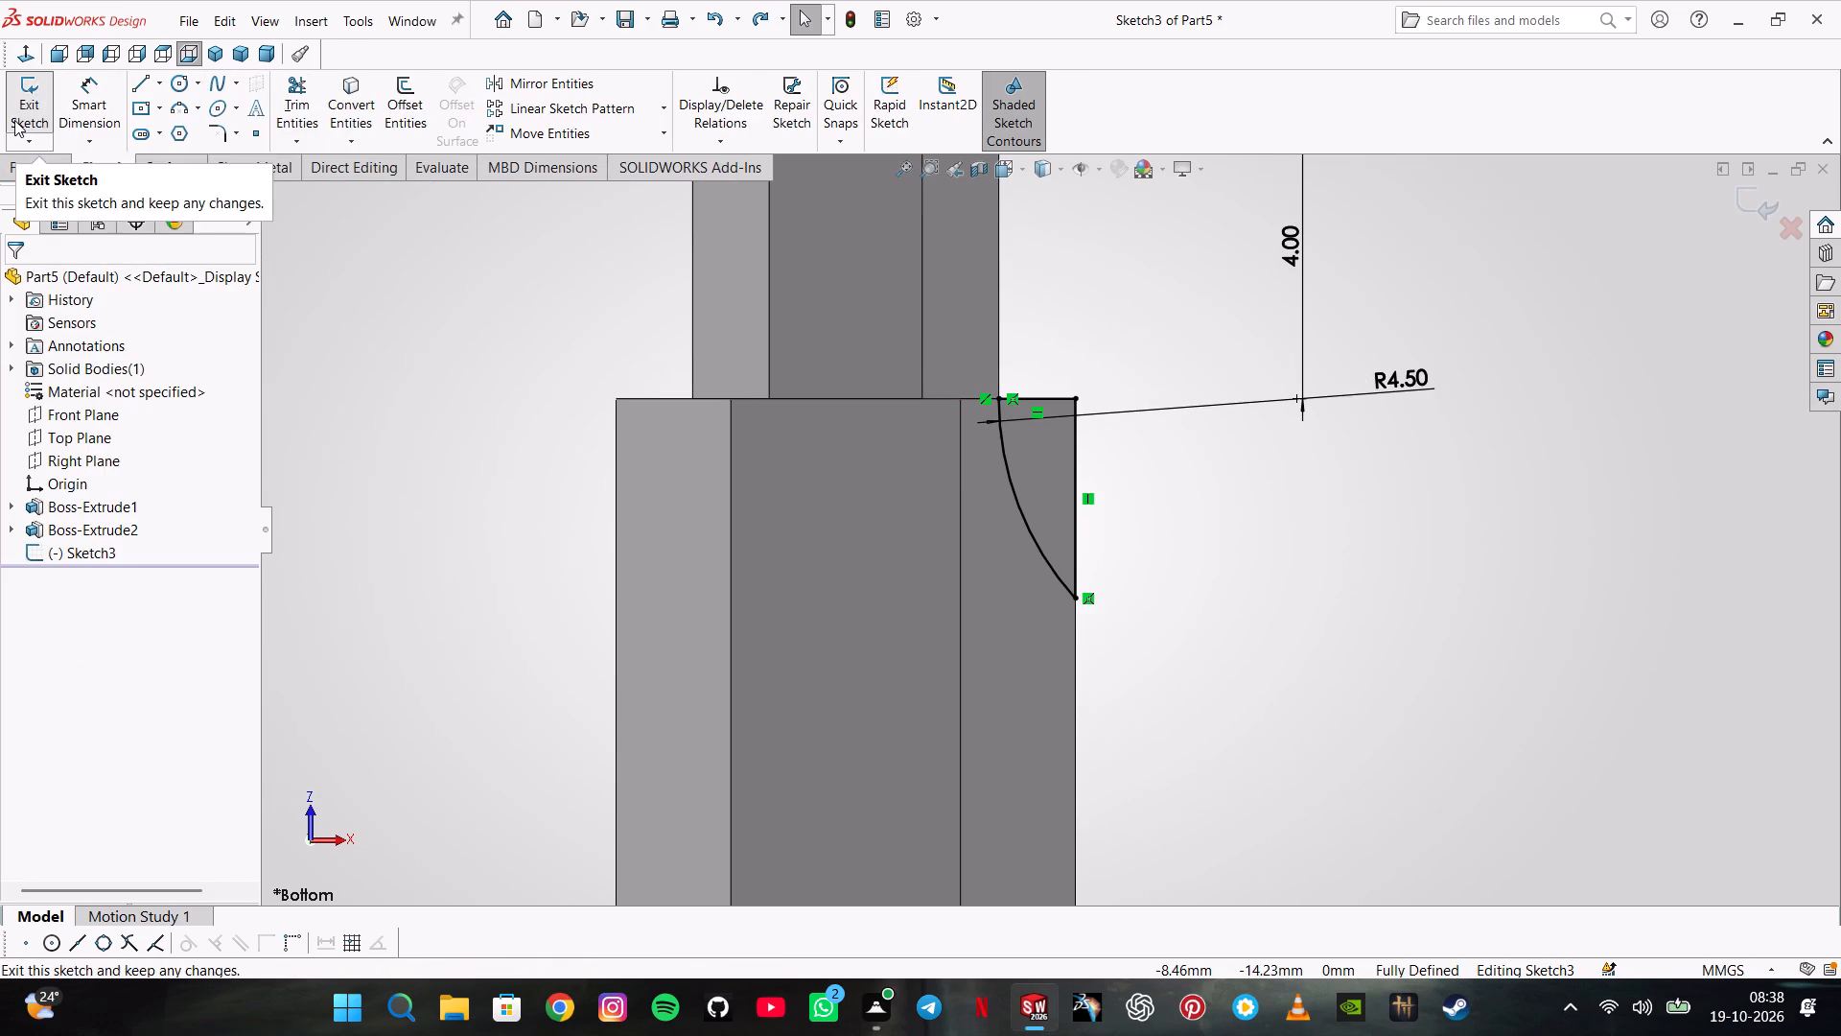
{"action": "left_click", "coordinate": [14, 120]}
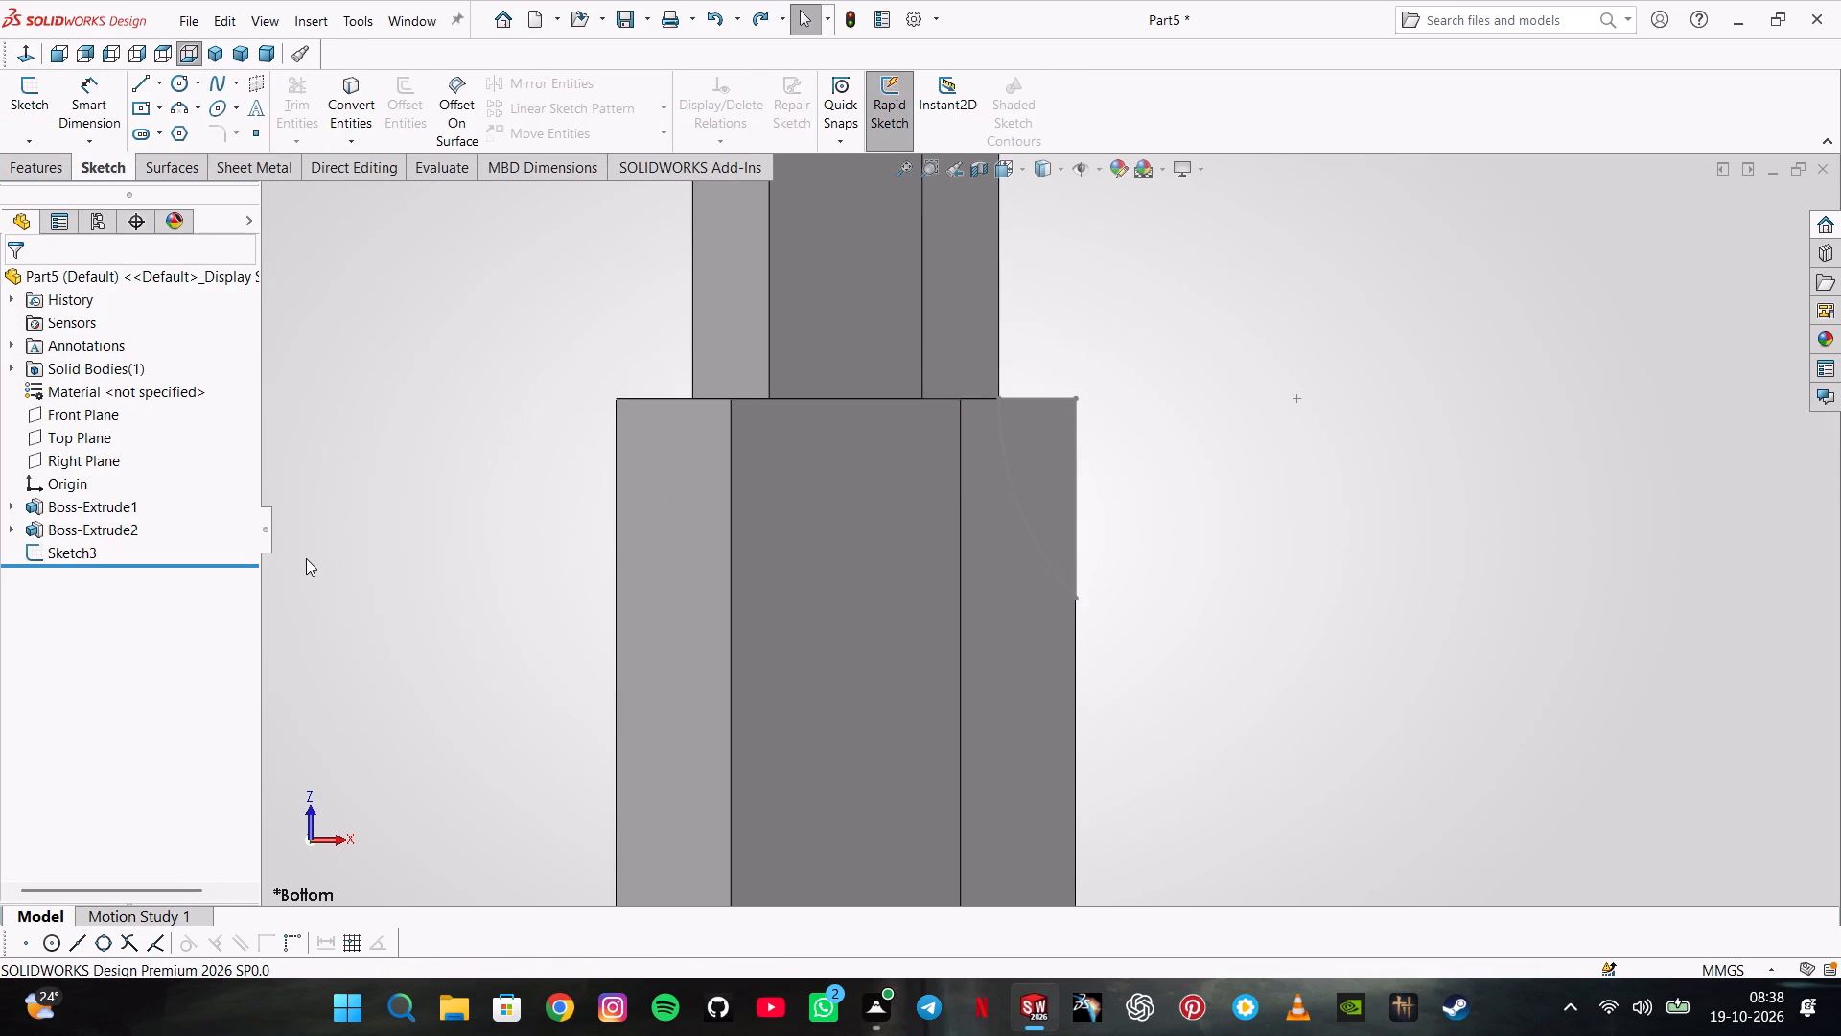
{"action": "left_click", "coordinate": [54, 553]}
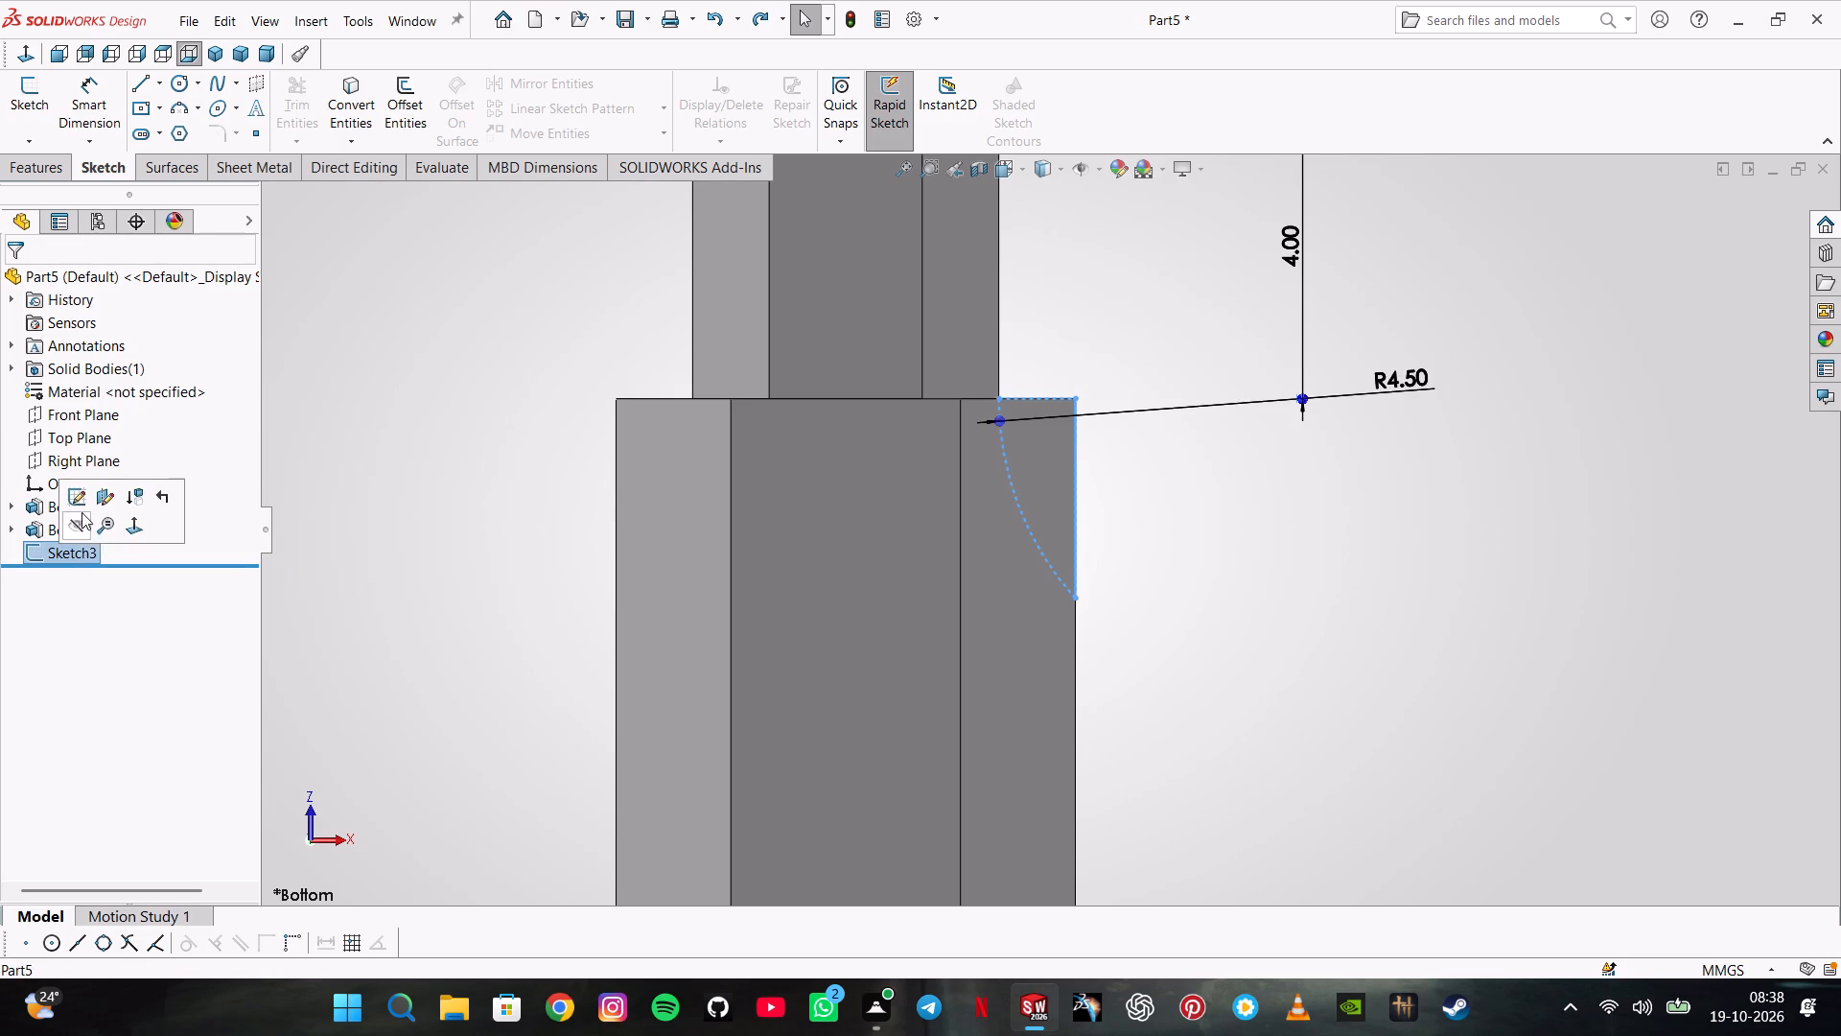
{"action": "left_click", "coordinate": [80, 503]}
{"action": "left_click", "coordinate": [35, 167]}
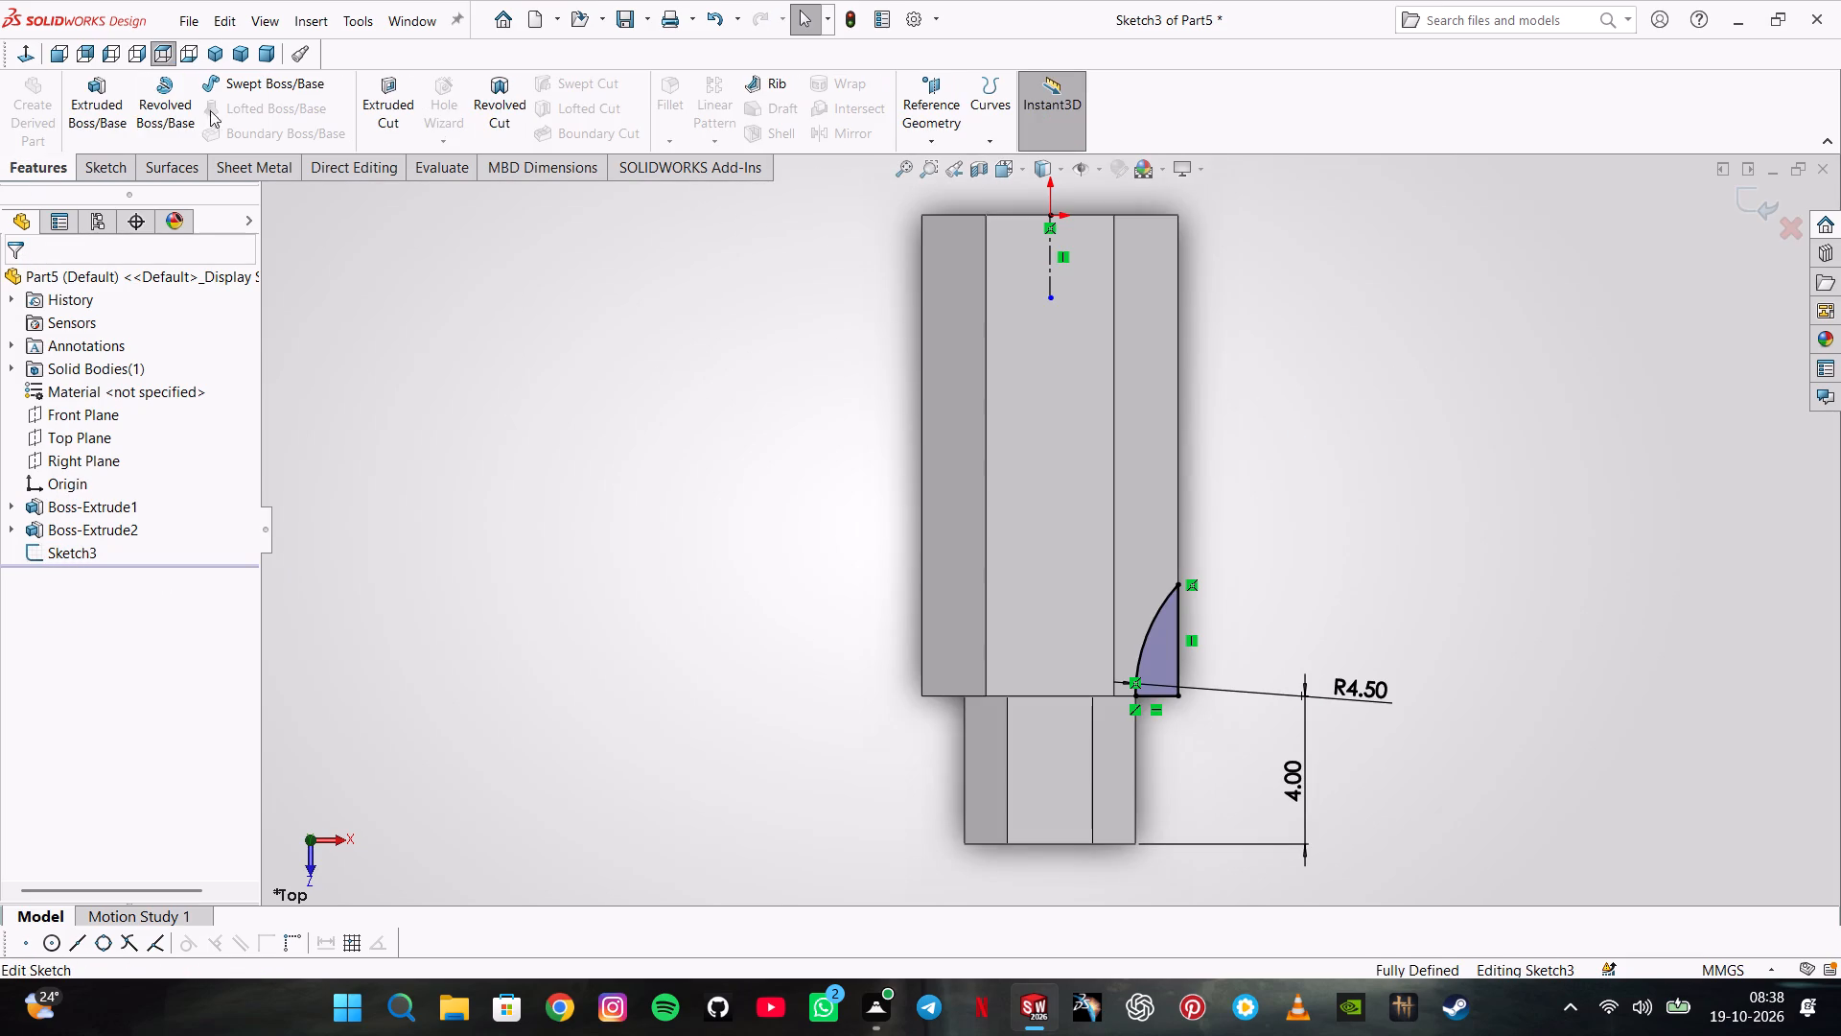
{"action": "left_click", "coordinate": [483, 101]}
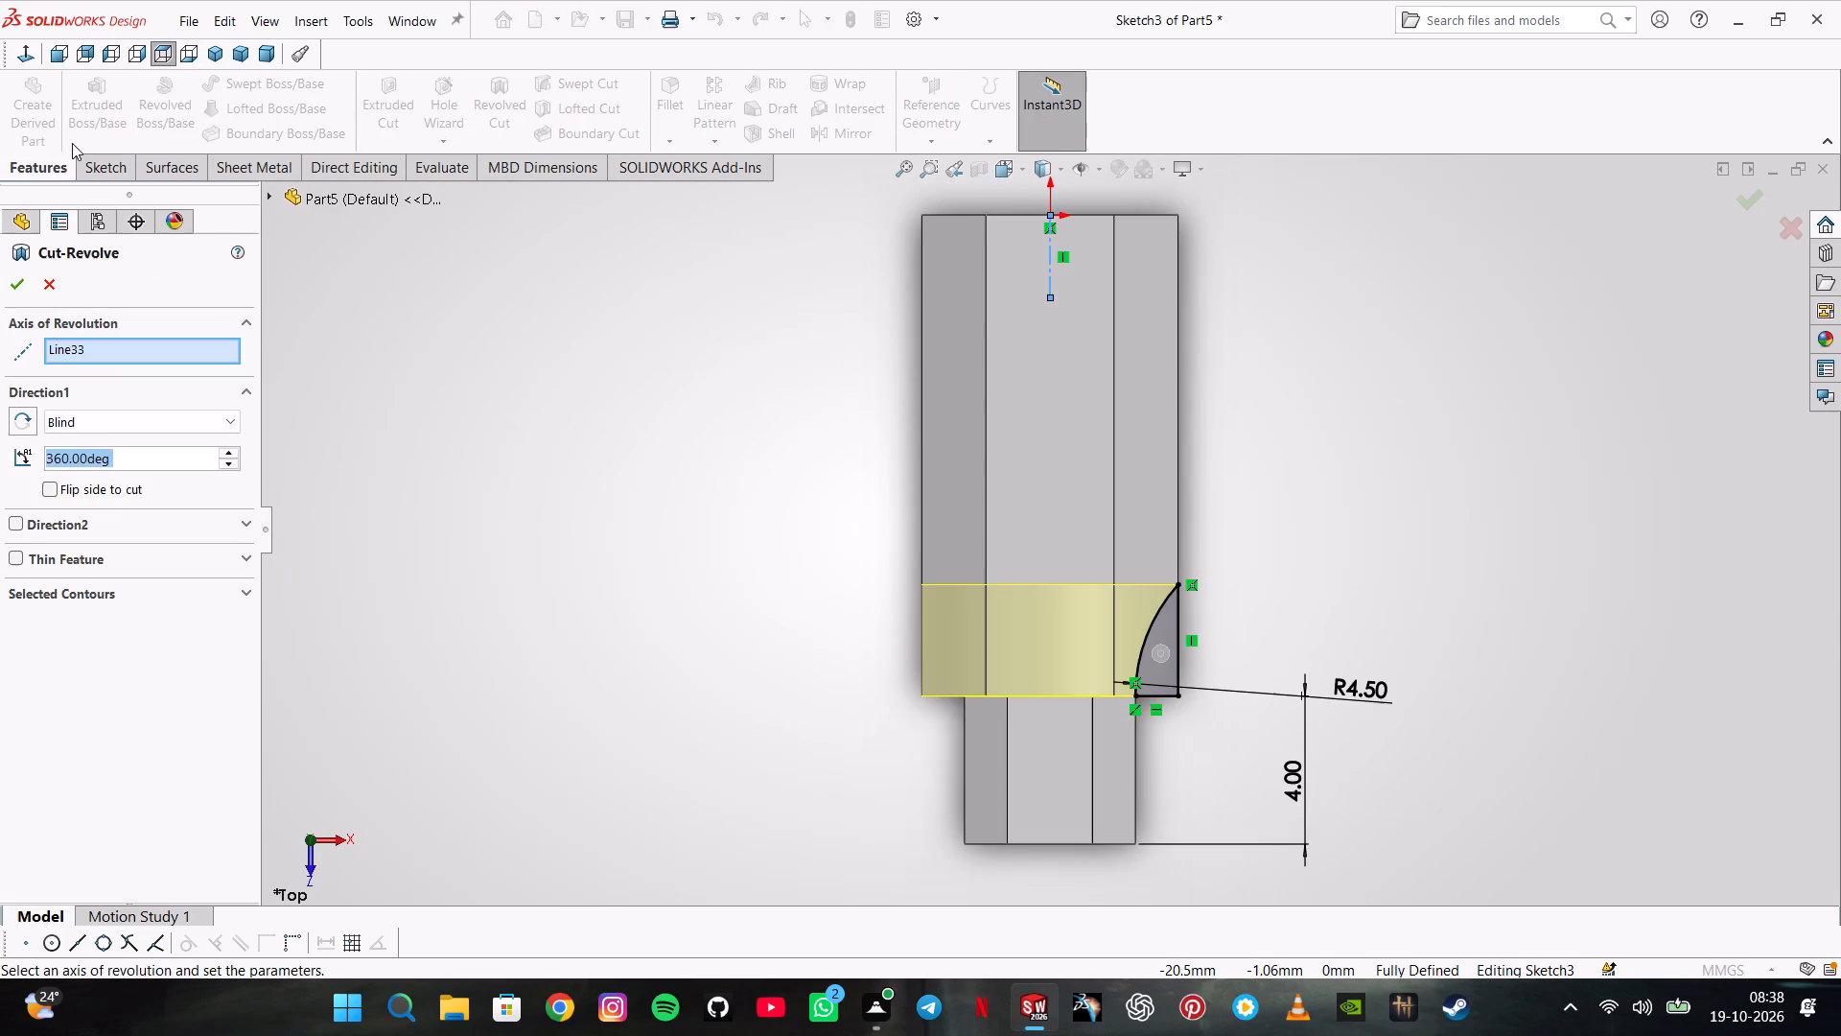
{"action": "left_click", "coordinate": [20, 284]}
{"action": "left_click", "coordinate": [636, 464]}
{"action": "middle_click_drag", "start_coordinate": [1014, 867], "coordinate": [947, 224]}
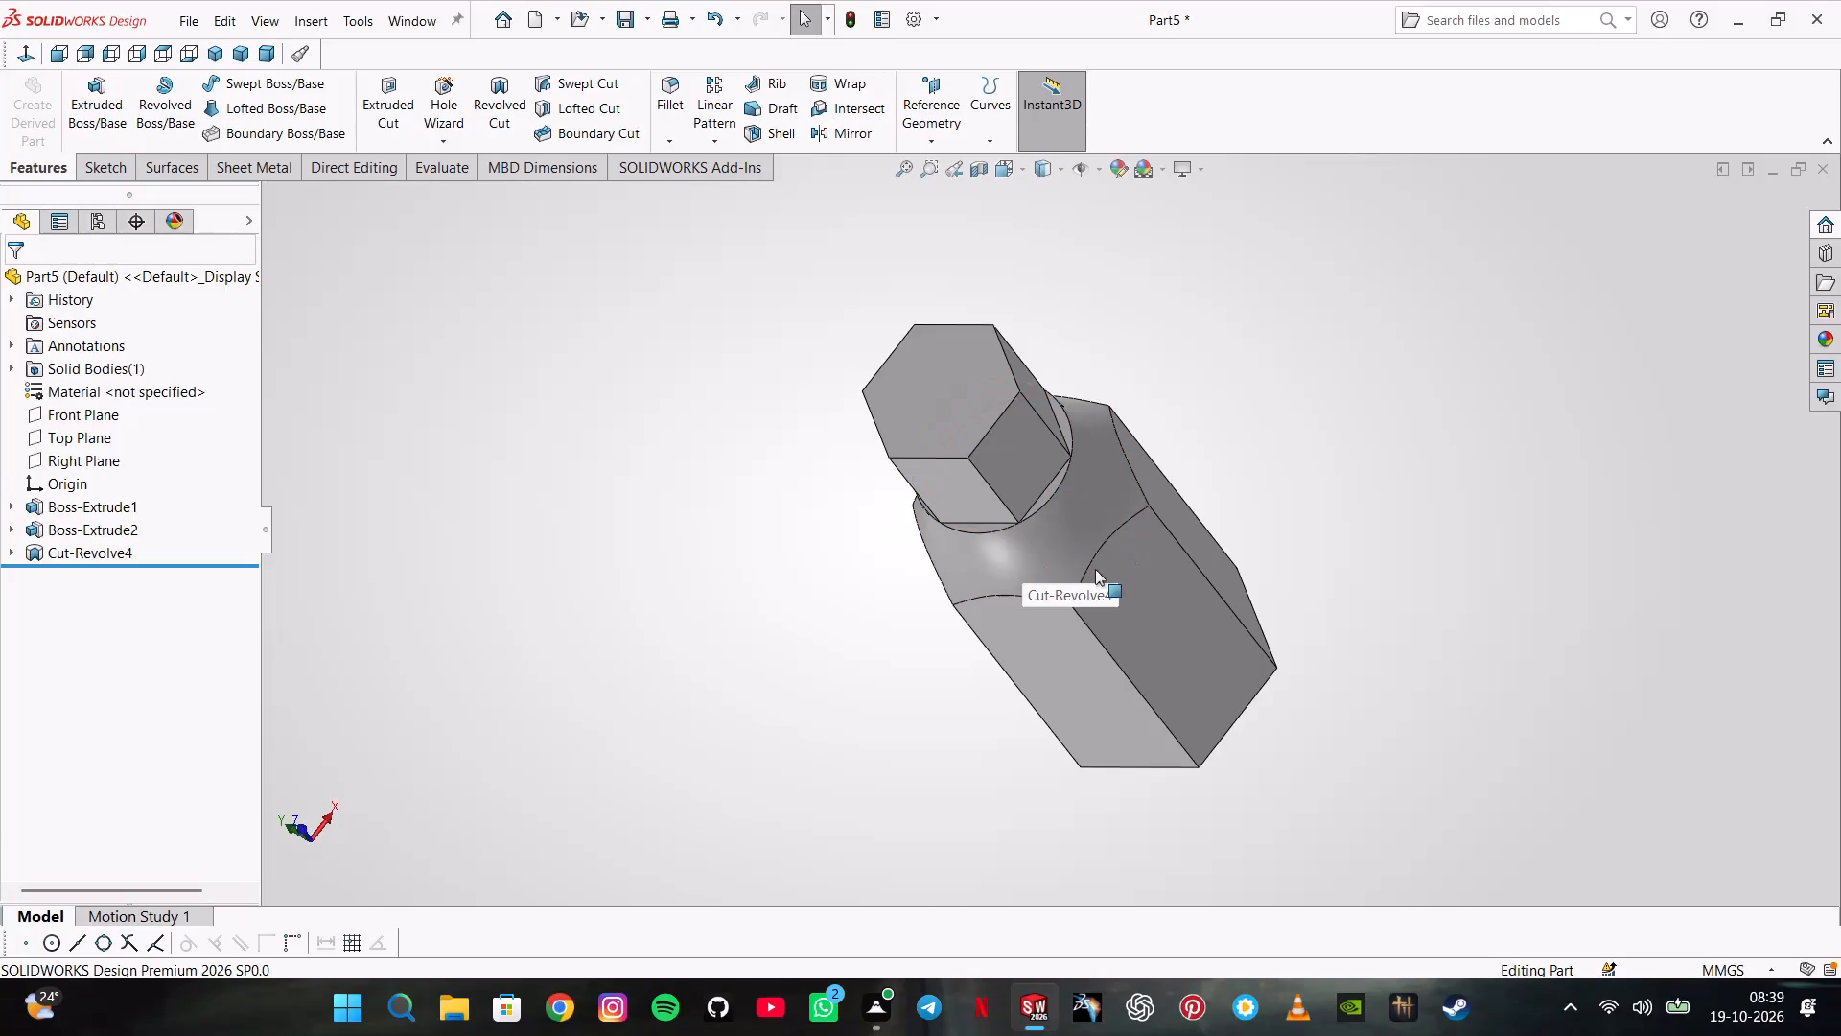
Start a 1 mm radius Fillet at the shoulder, replacing the circular edge with the smaller hexagon's adjacent straight base edge.
{"action": "left_click", "coordinate": [671, 92]}
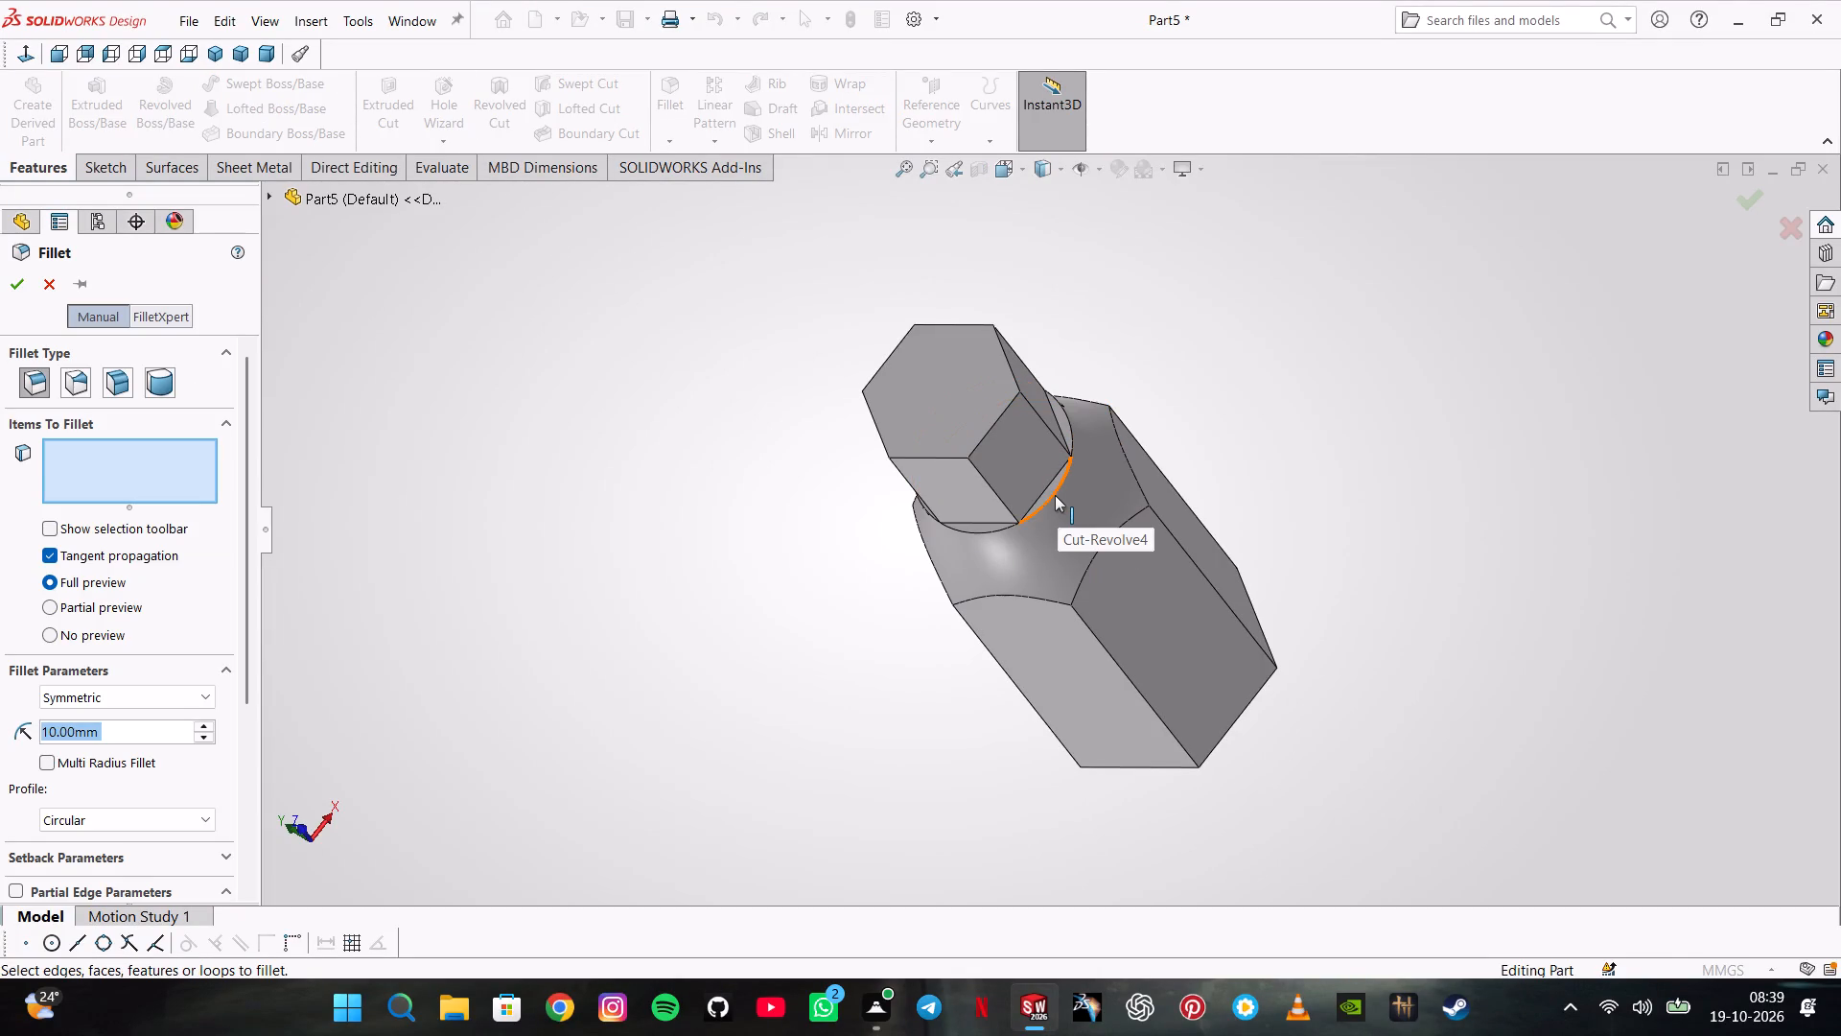
{"action": "left_click", "coordinate": [1055, 495]}
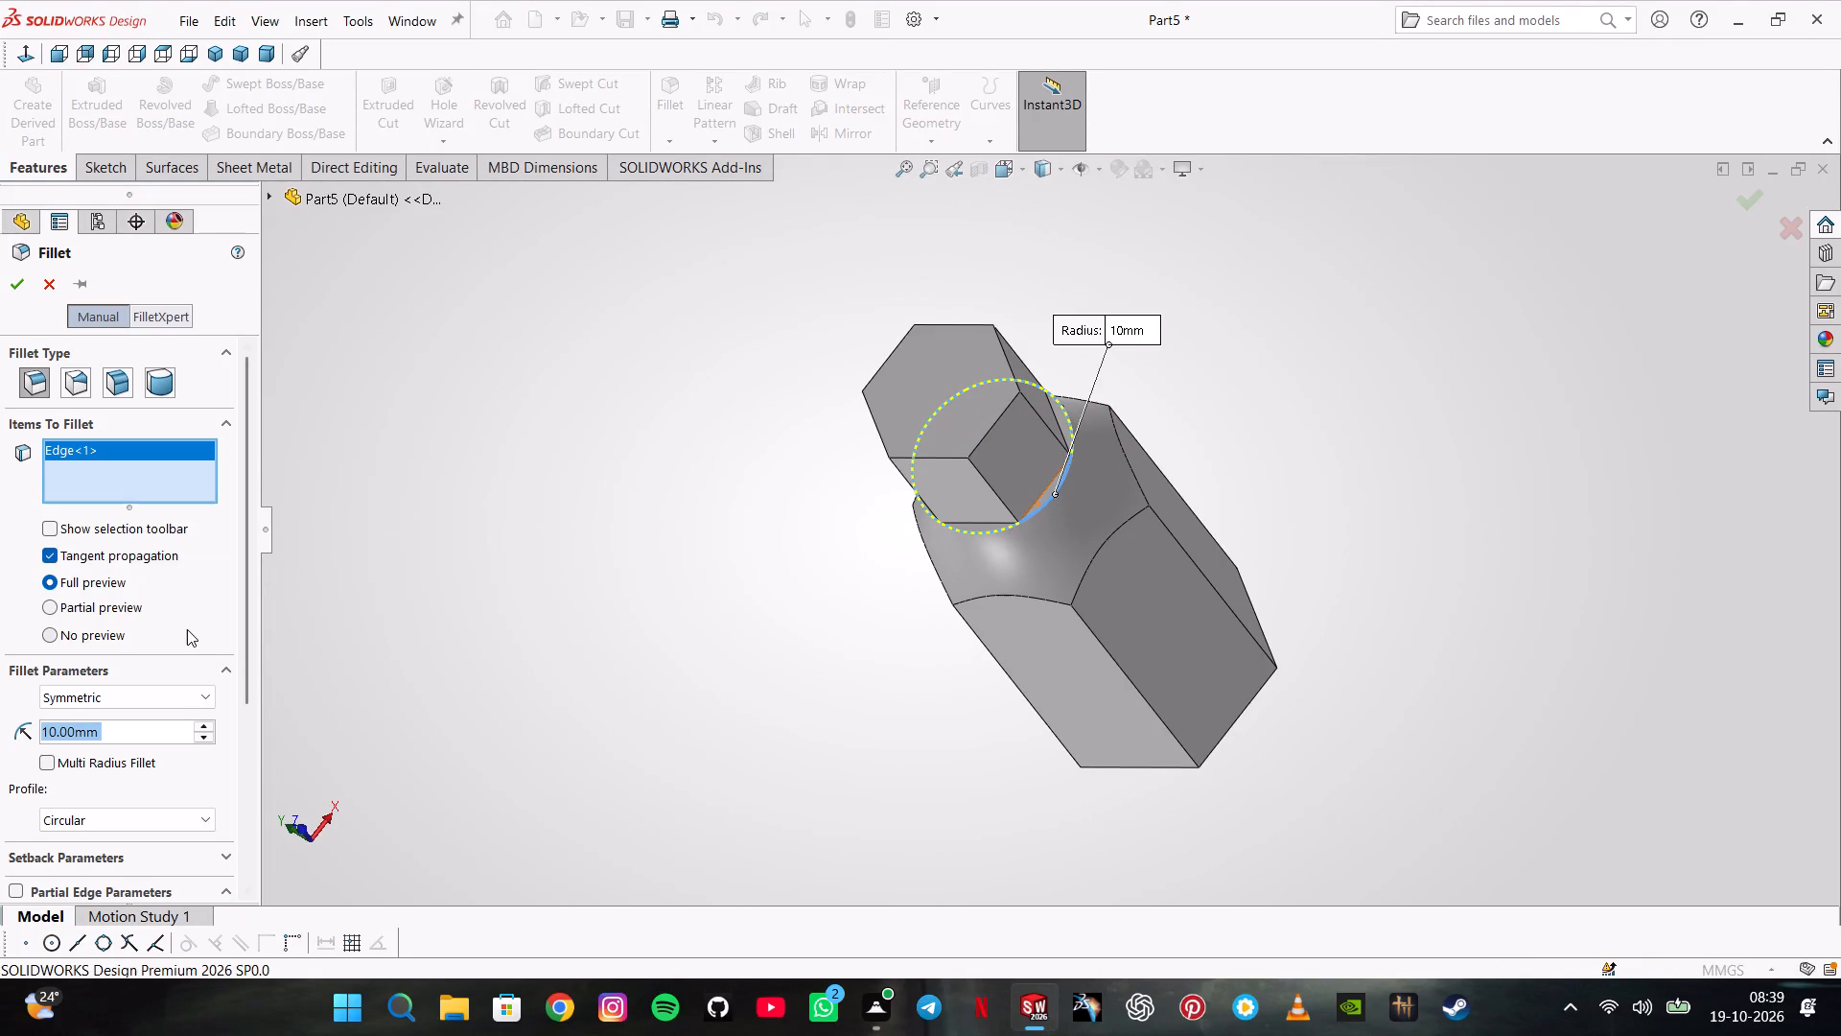
{"action": "key", "text": "1"}
{"action": "key", "text": "Return"}
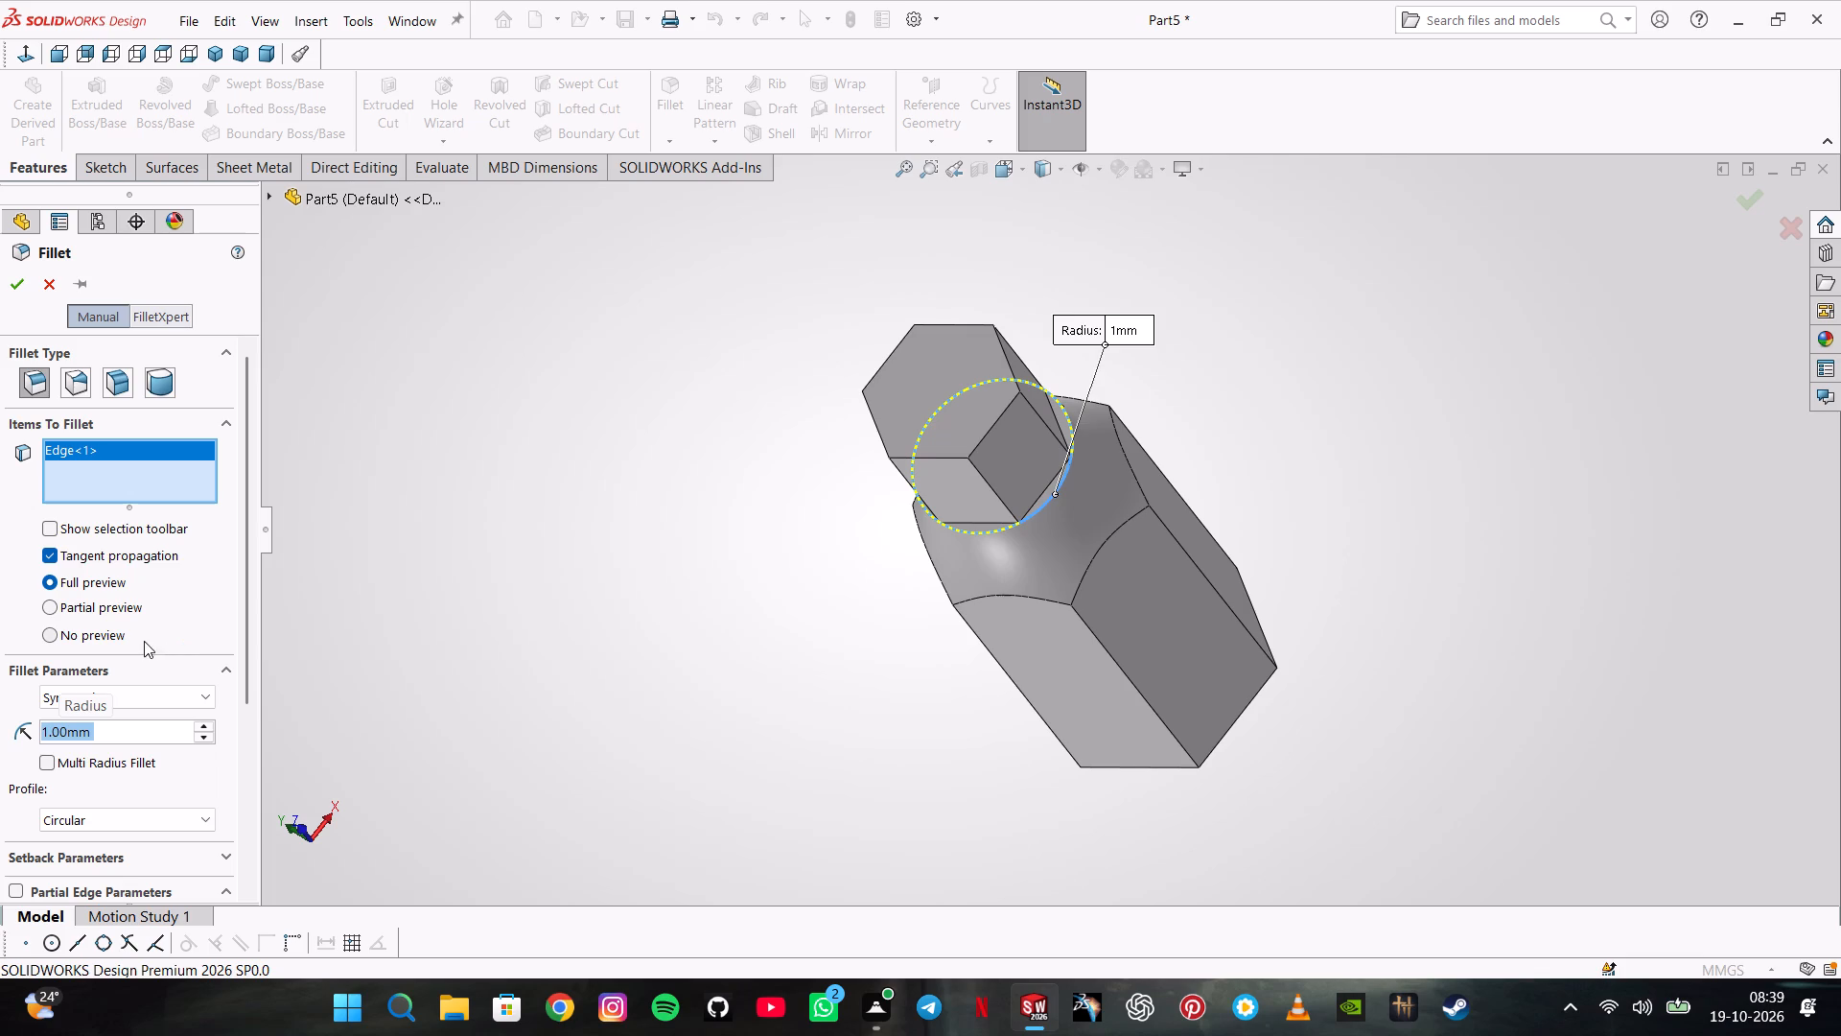
{"action": "left_click", "coordinate": [1047, 488]}
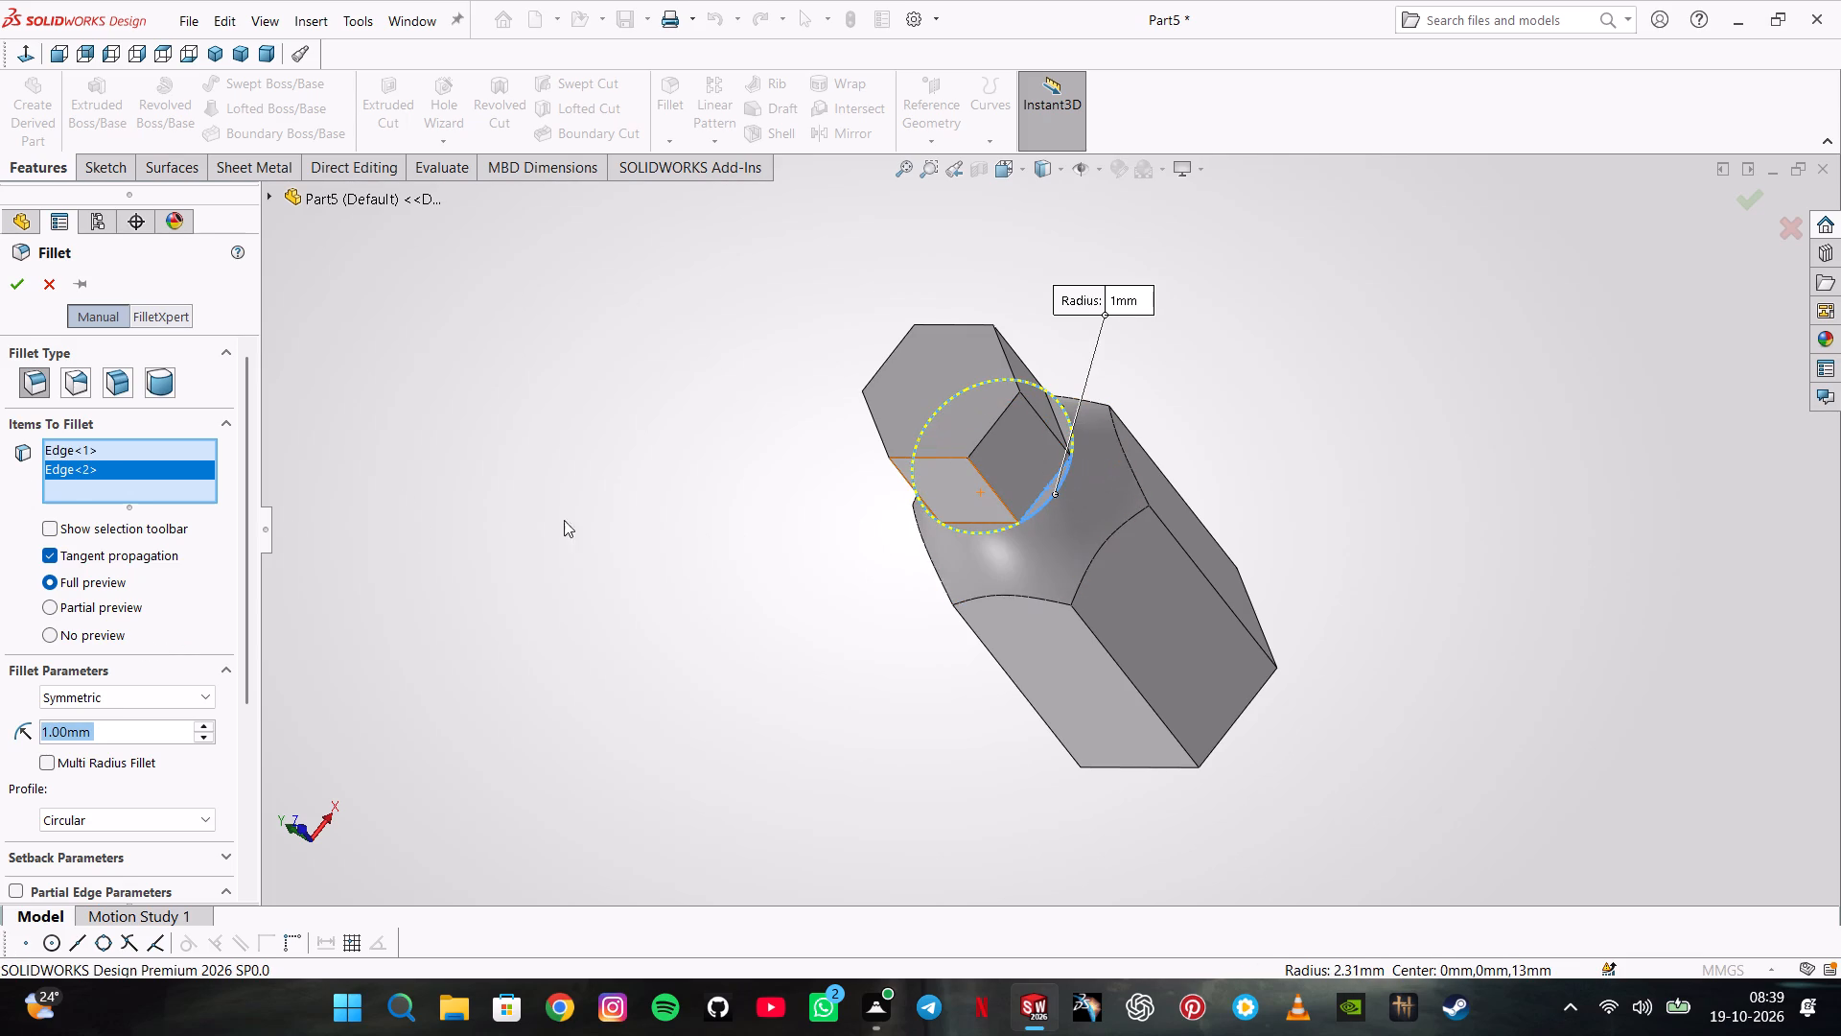
{"action": "right_click", "coordinate": [75, 433]}
{"action": "right_click", "coordinate": [84, 450]}
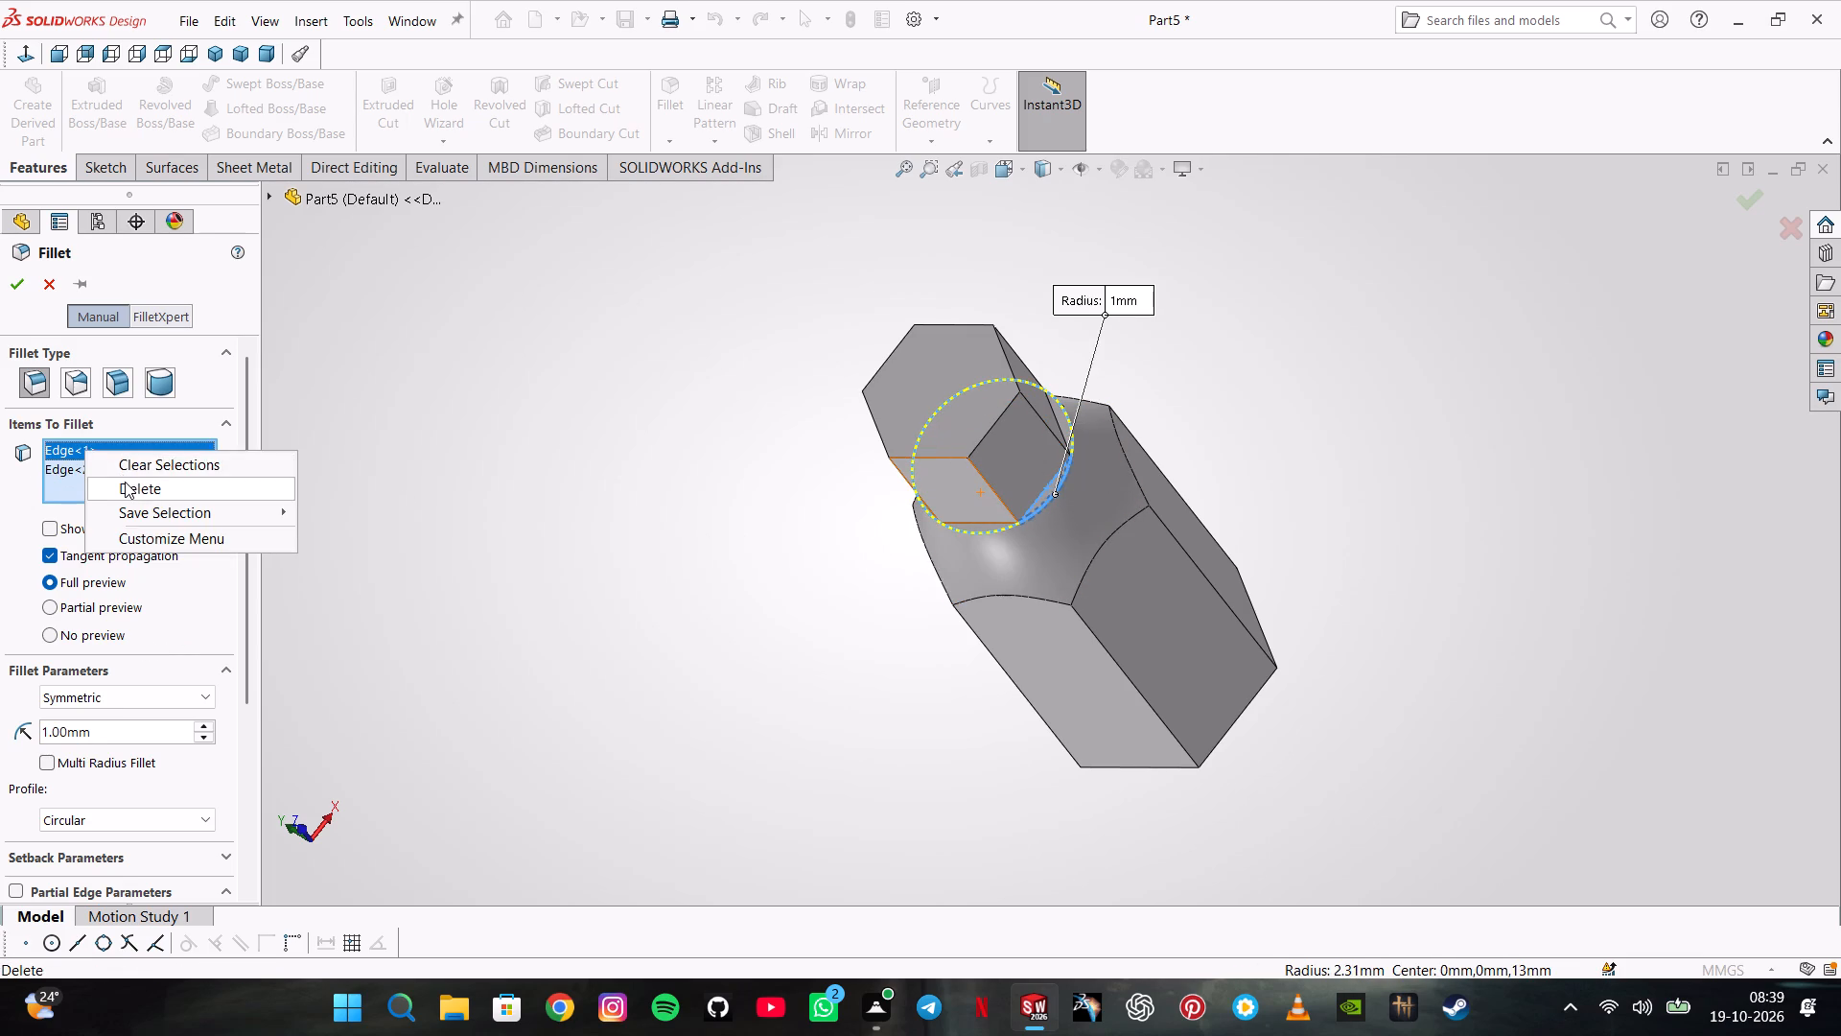
{"action": "left_click", "coordinate": [125, 482]}
Add four more straight base edges of the smaller hexagon to the fillet selection and try to apply the 1 mm fillet.
{"action": "middle_click_drag", "start_coordinate": [667, 553], "coordinate": [765, 505]}
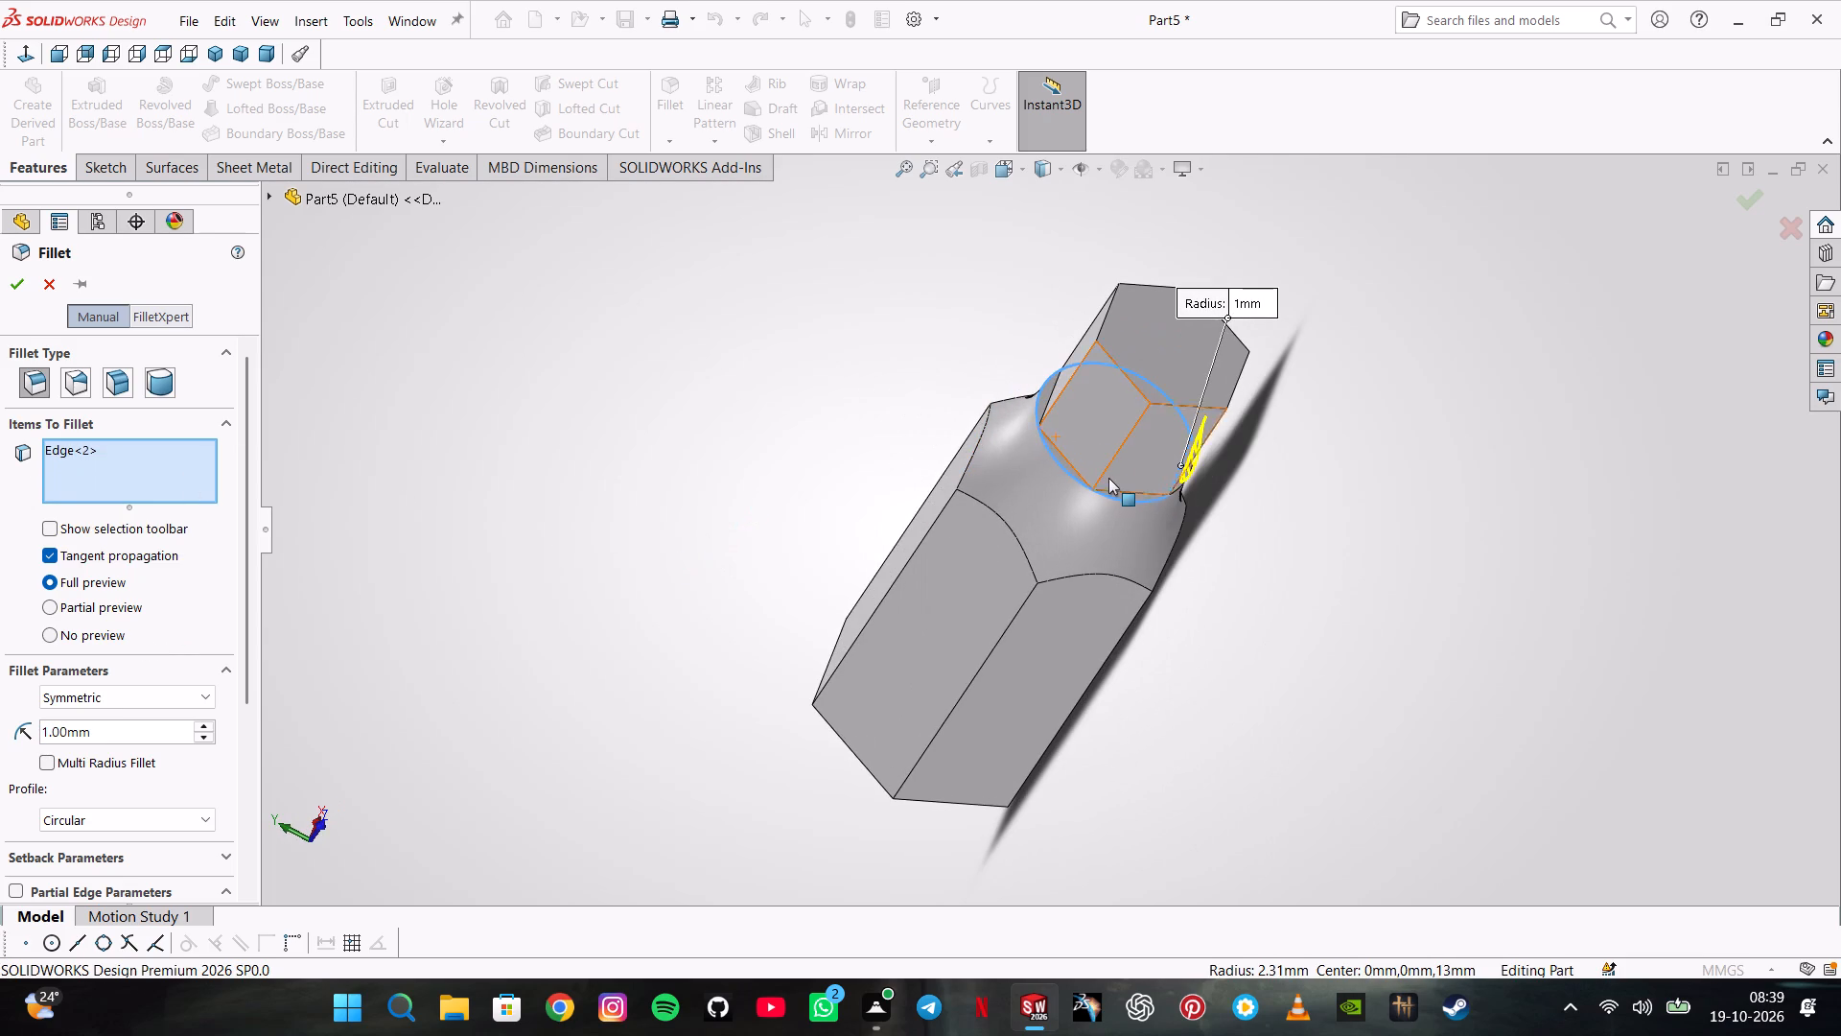
{"action": "left_click", "coordinate": [1116, 491]}
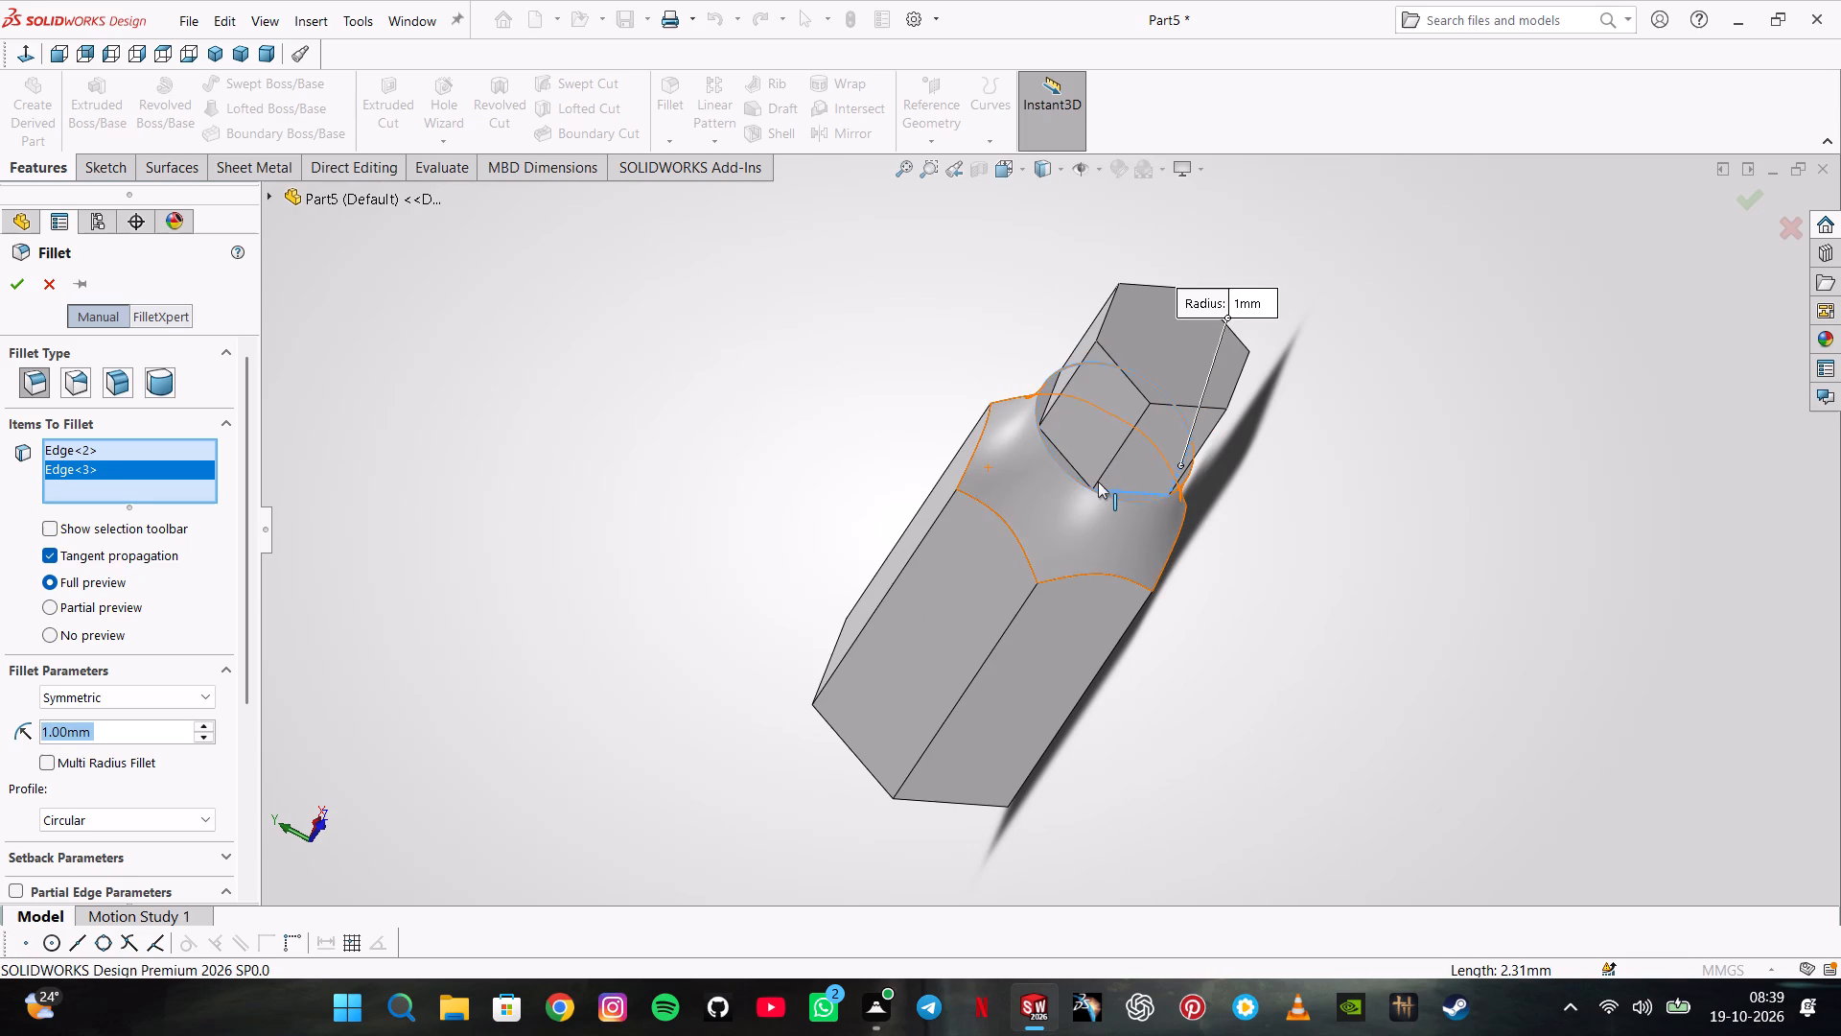
{"action": "scroll", "coordinate": [1098, 482], "scroll_direction": "down", "scroll_amount": 4}
{"action": "left_click", "coordinate": [1029, 455]}
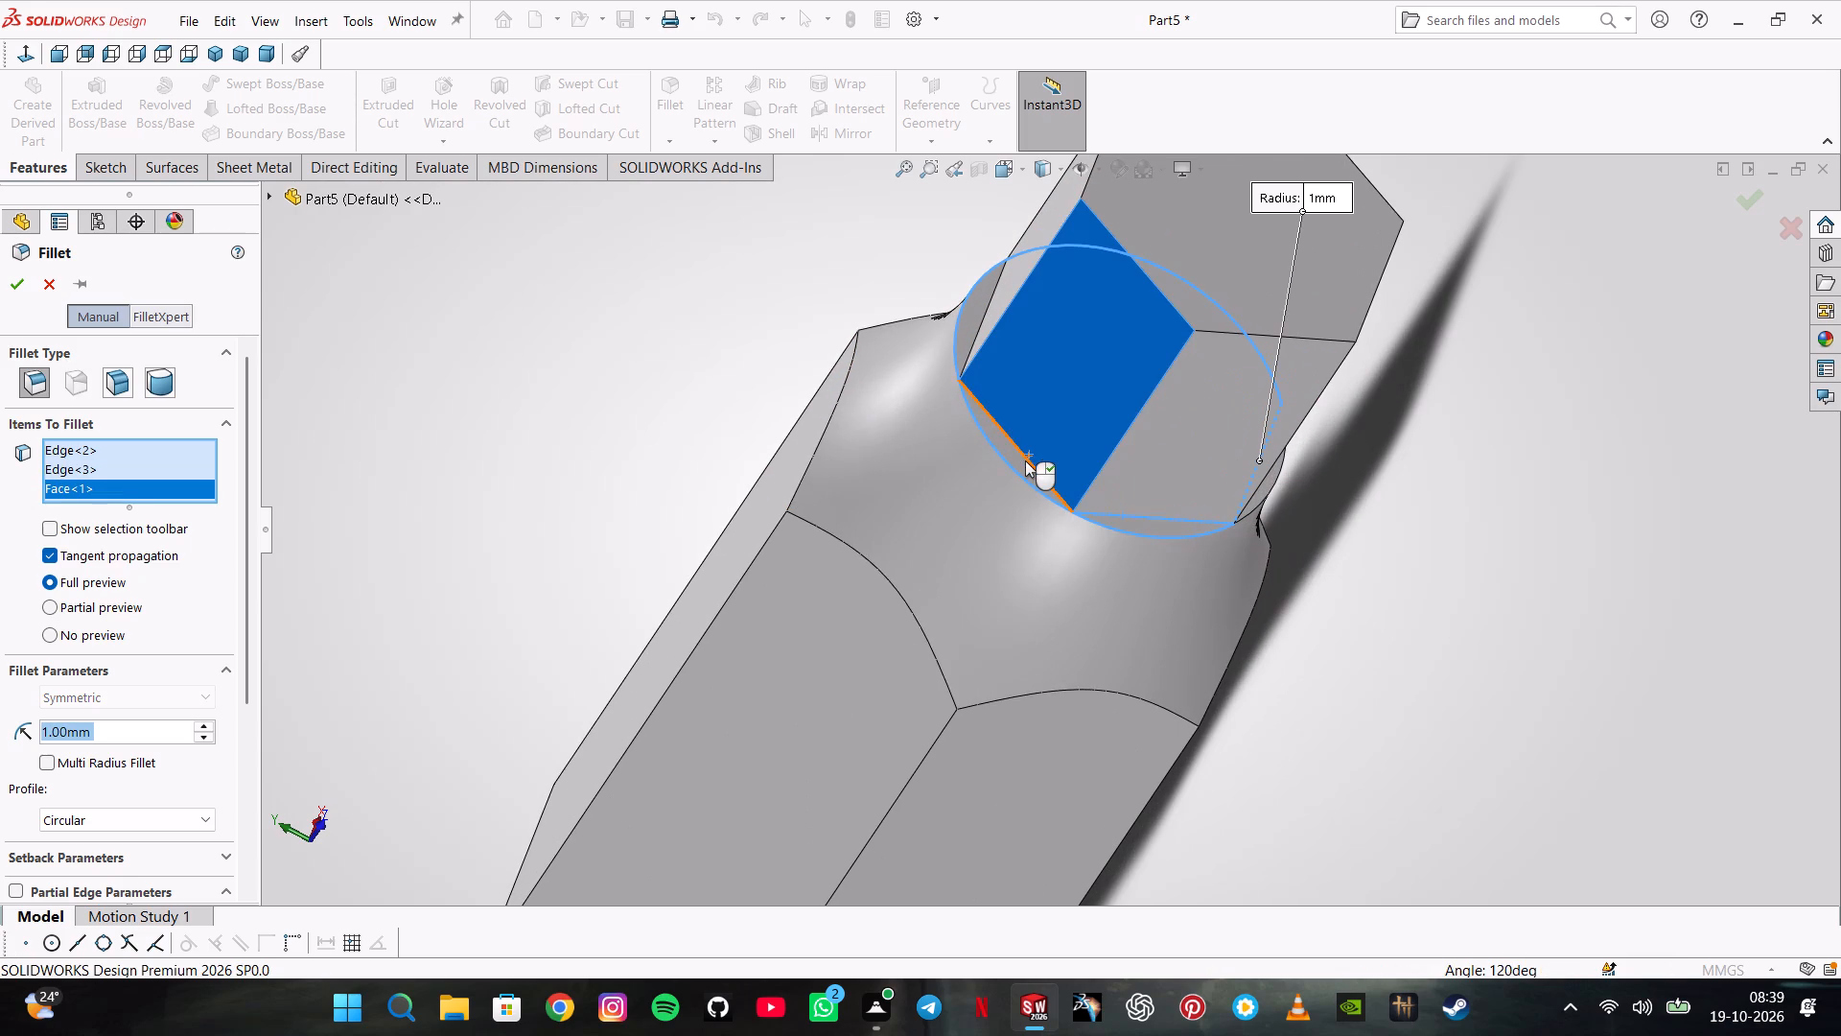
{"action": "right_click", "coordinate": [140, 483]}
{"action": "left_click", "coordinate": [173, 512]}
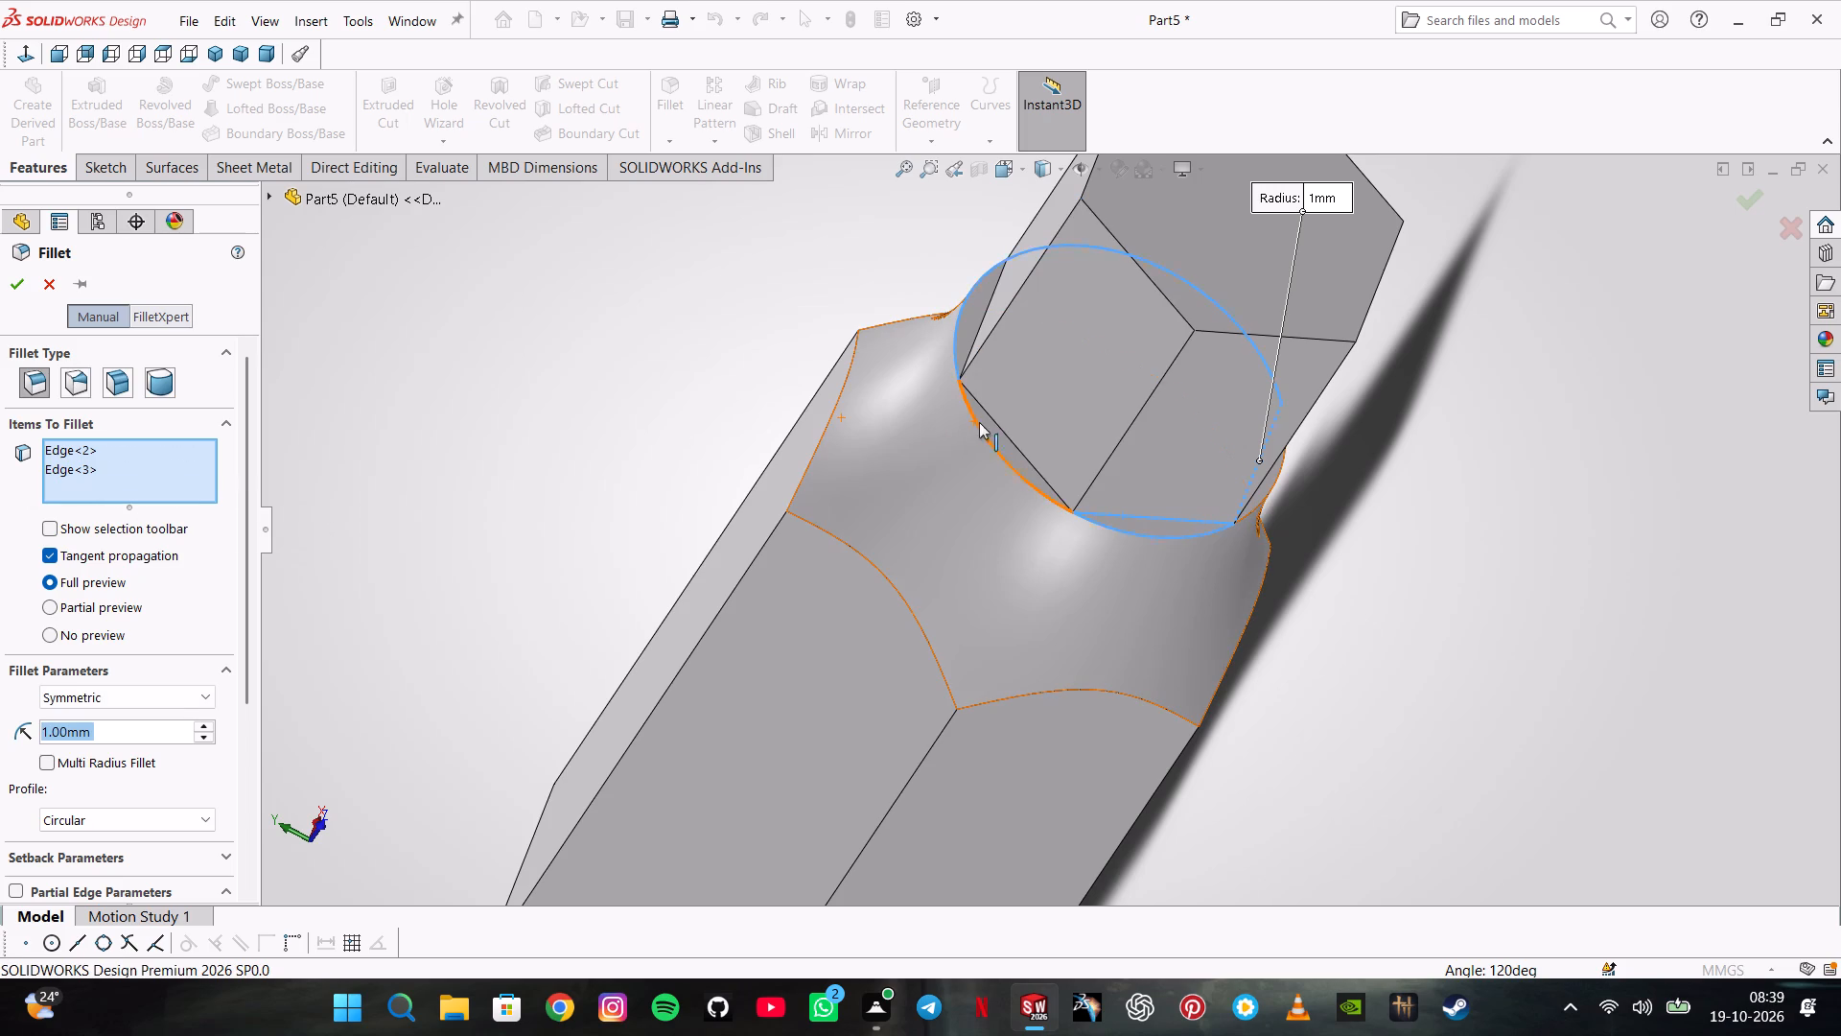
{"action": "left_click", "coordinate": [998, 420]}
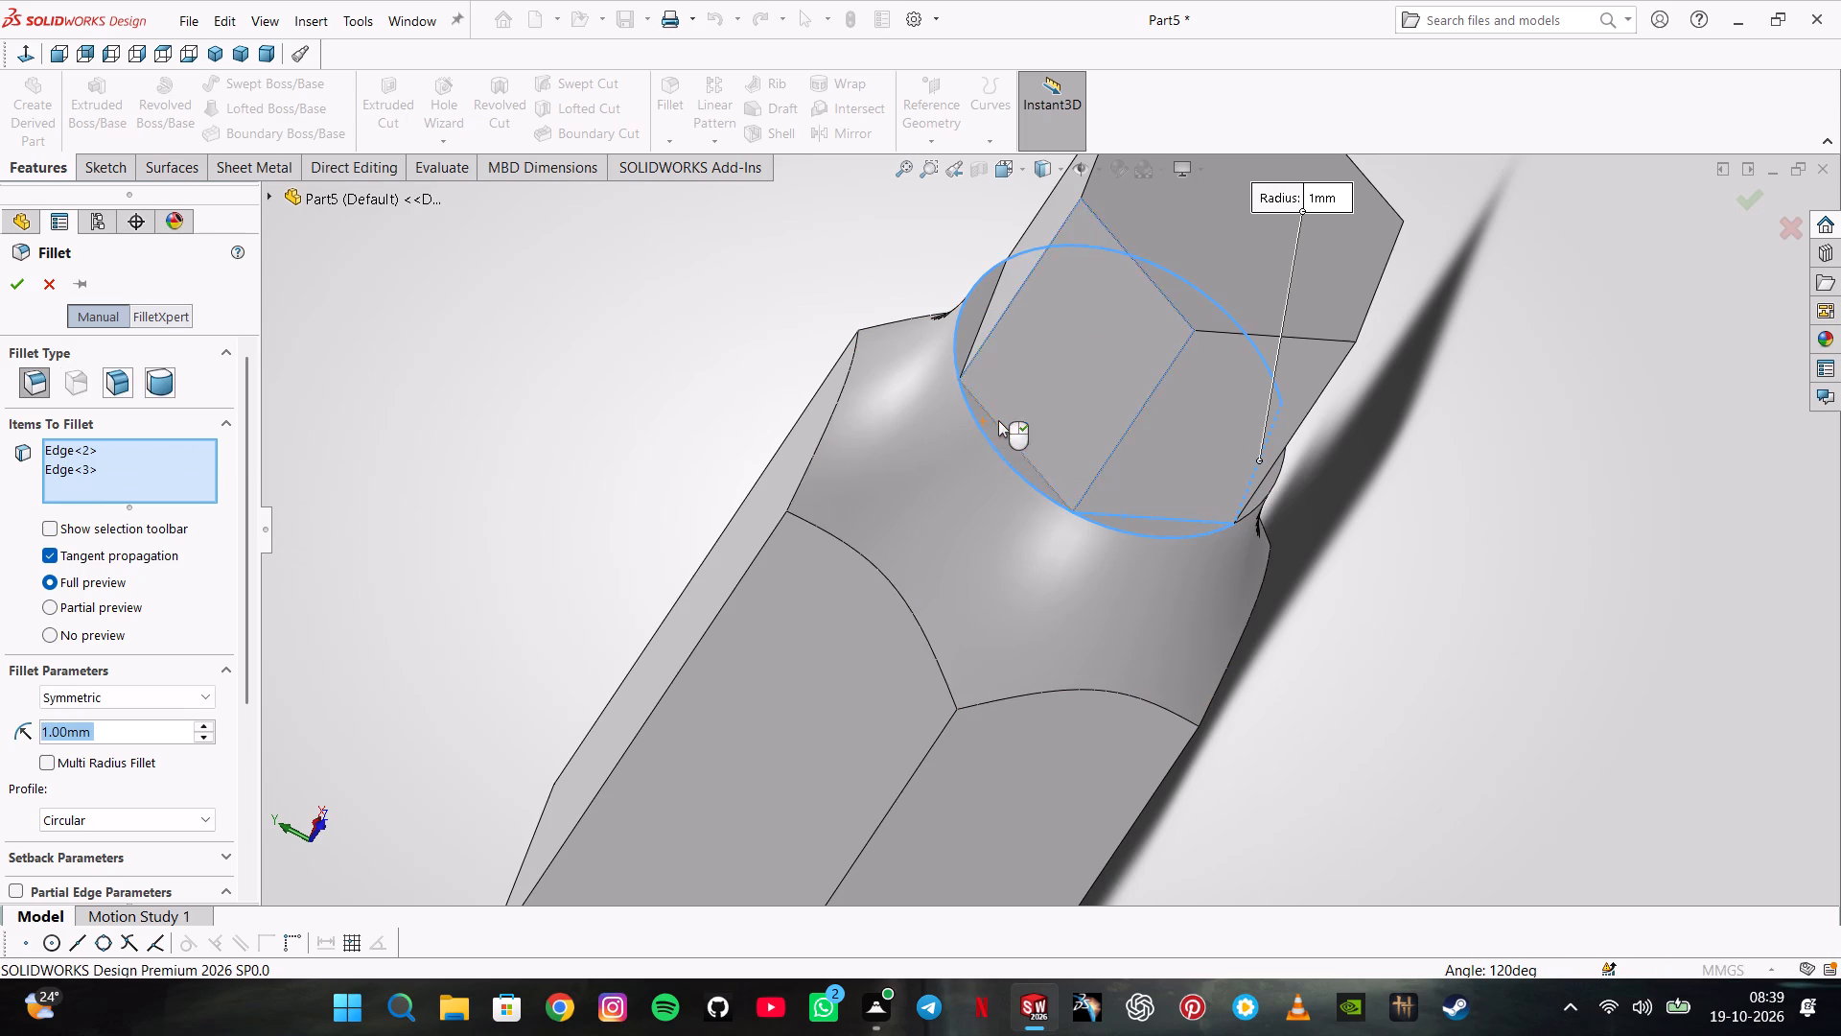
{"action": "right_click", "coordinate": [118, 487]}
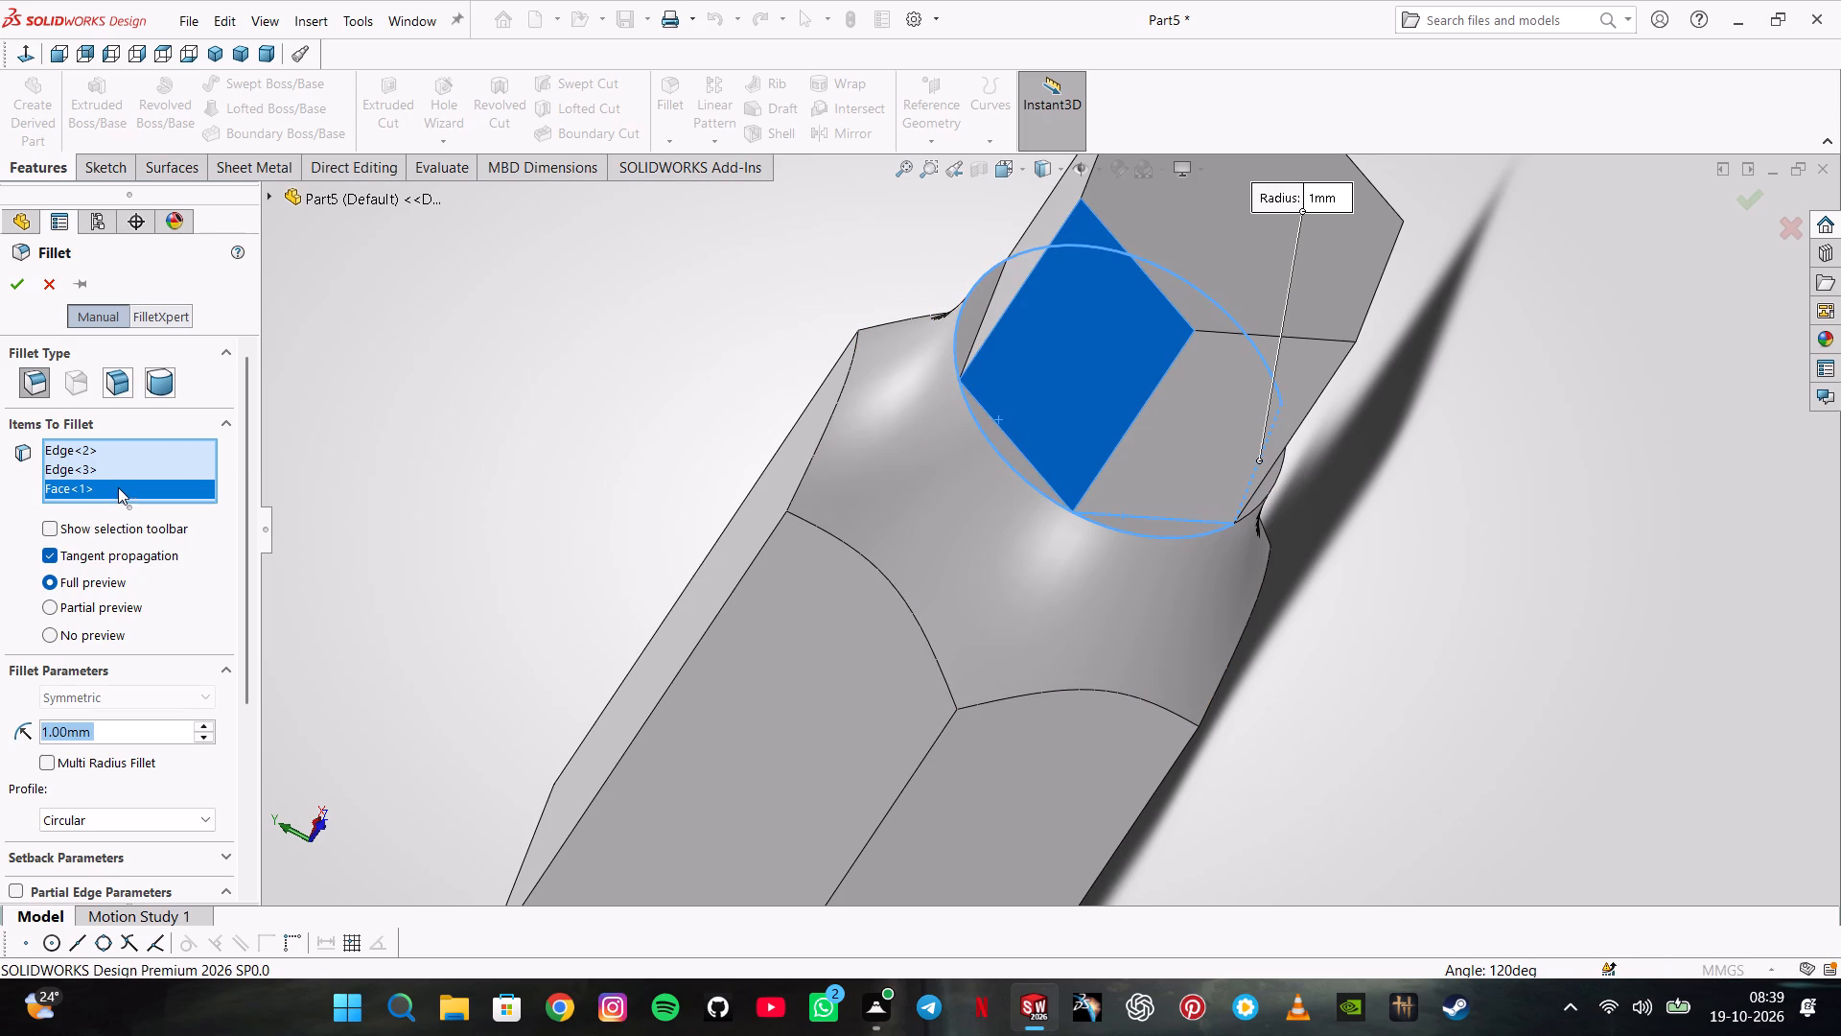
{"action": "left_click", "coordinate": [162, 531]}
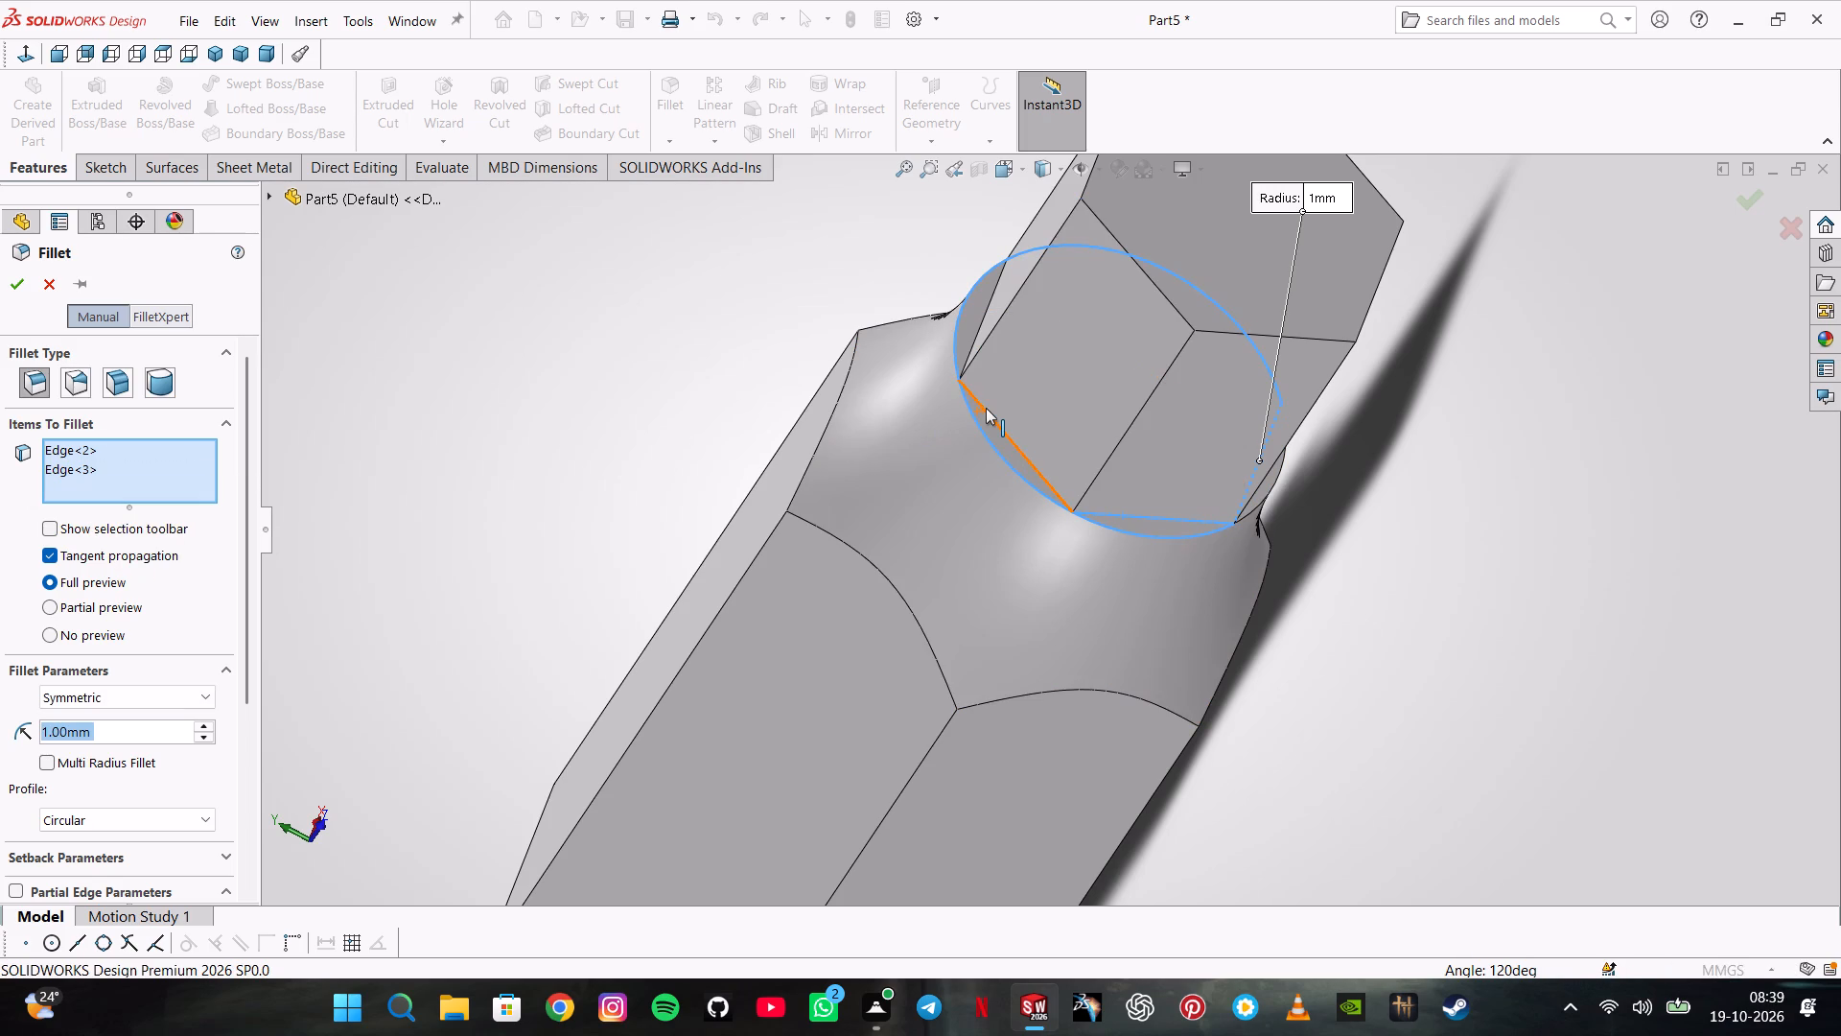
{"action": "left_click", "coordinate": [986, 408]}
{"action": "scroll", "coordinate": [965, 340], "scroll_direction": "down", "scroll_amount": 1}
{"action": "middle_click_drag", "start_coordinate": [976, 361], "coordinate": [1006, 411]}
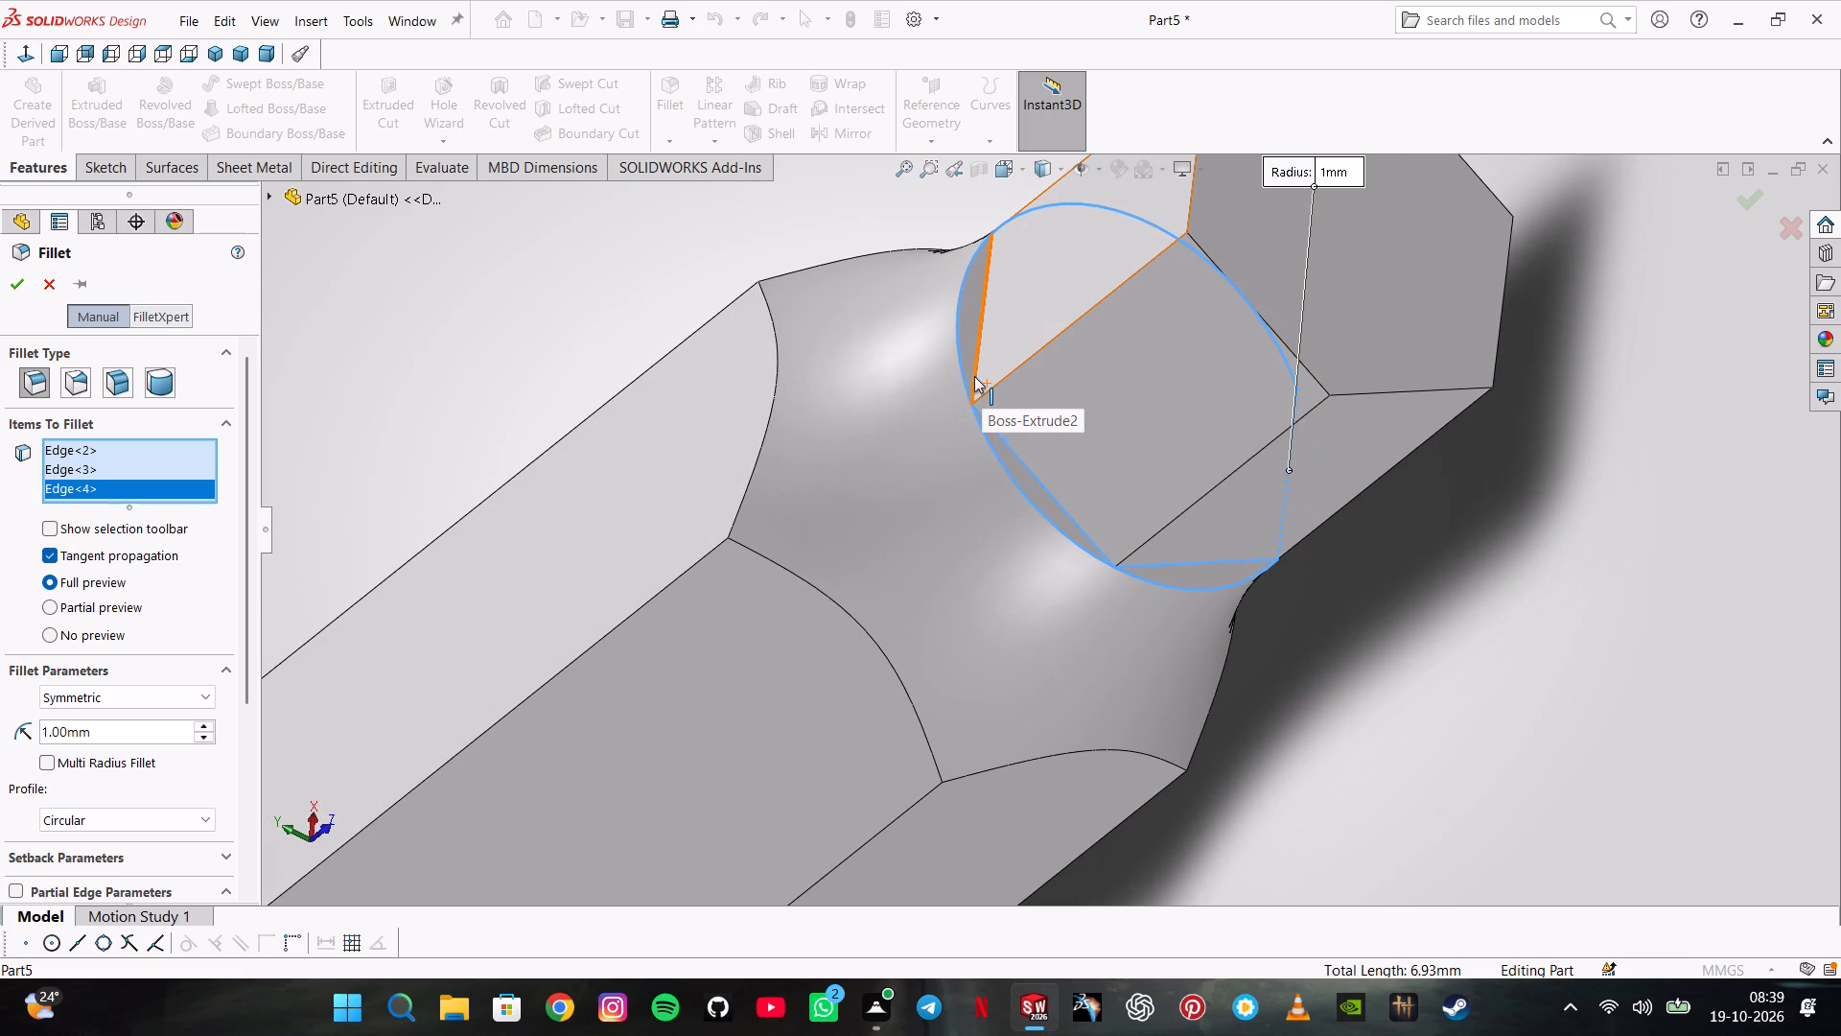
{"action": "left_click", "coordinate": [974, 376]}
{"action": "middle_click_drag", "start_coordinate": [958, 288], "coordinate": [991, 506]}
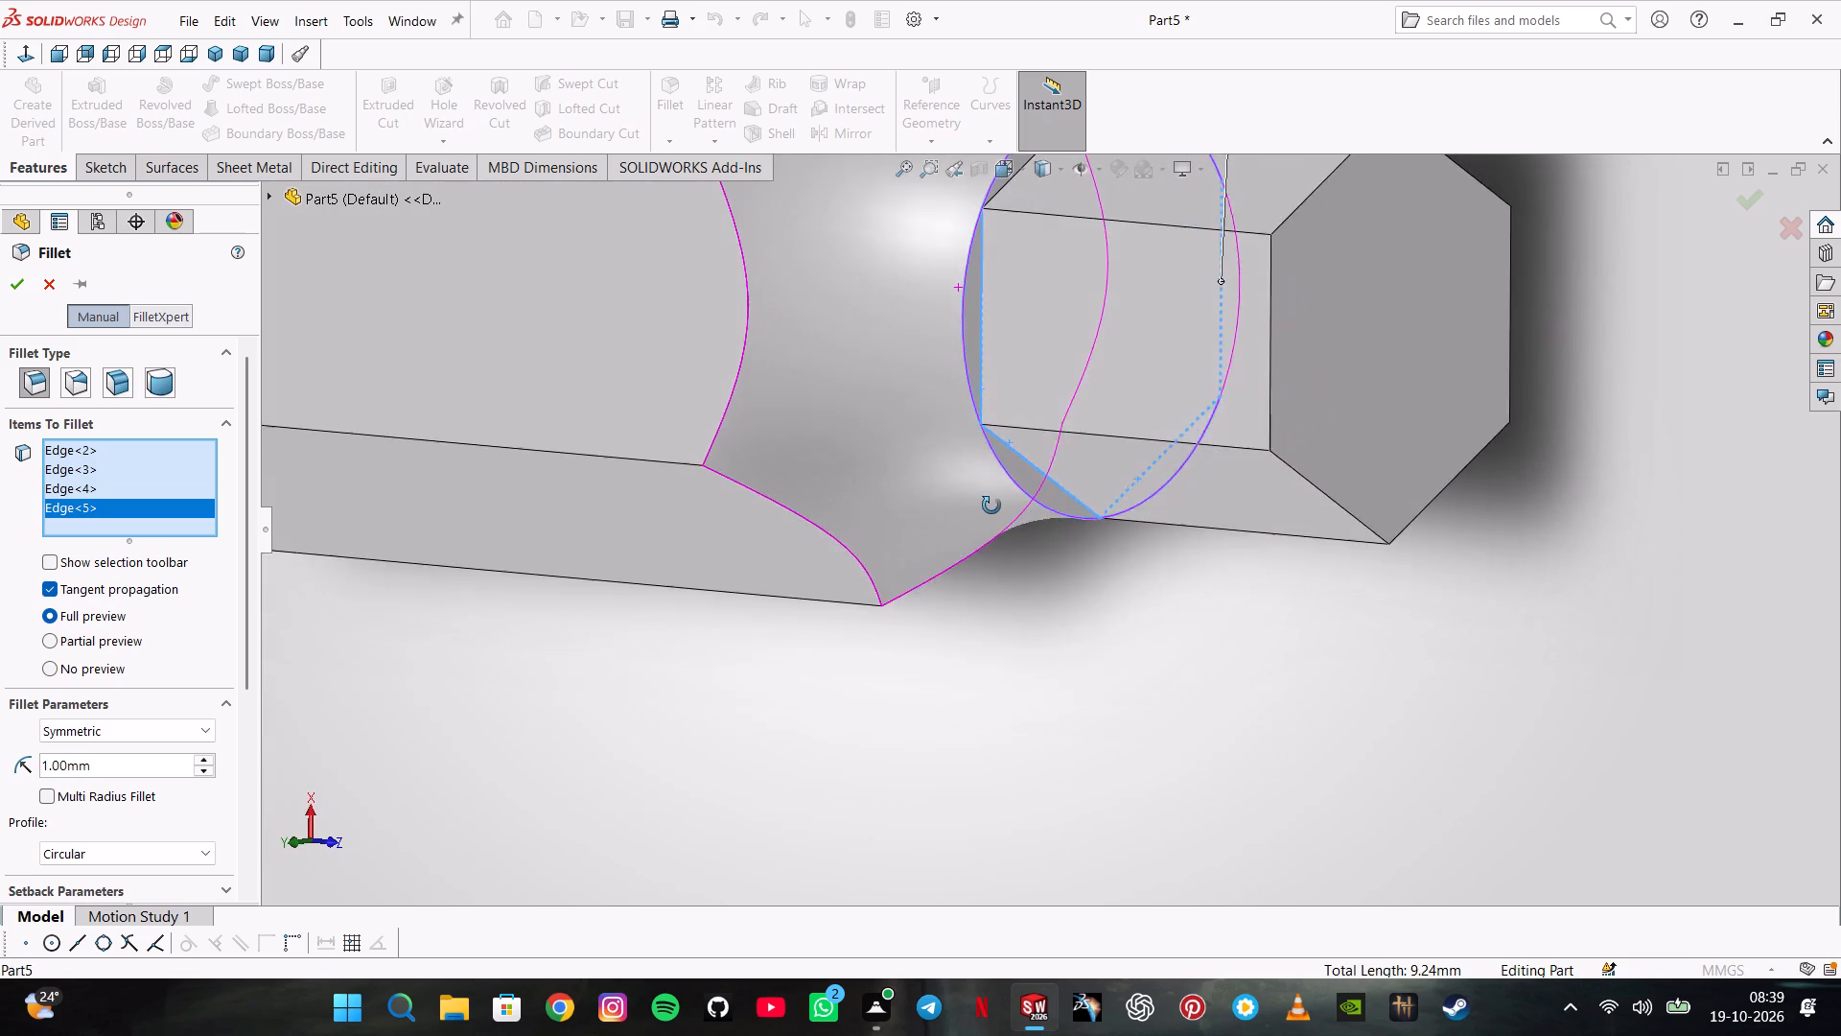
{"action": "middle_click_drag", "start_coordinate": [991, 506], "coordinate": [987, 489]}
{"action": "scroll", "coordinate": [949, 346], "scroll_direction": "up", "scroll_amount": 2}
{"action": "scroll", "coordinate": [986, 294], "scroll_direction": "down", "scroll_amount": 5}
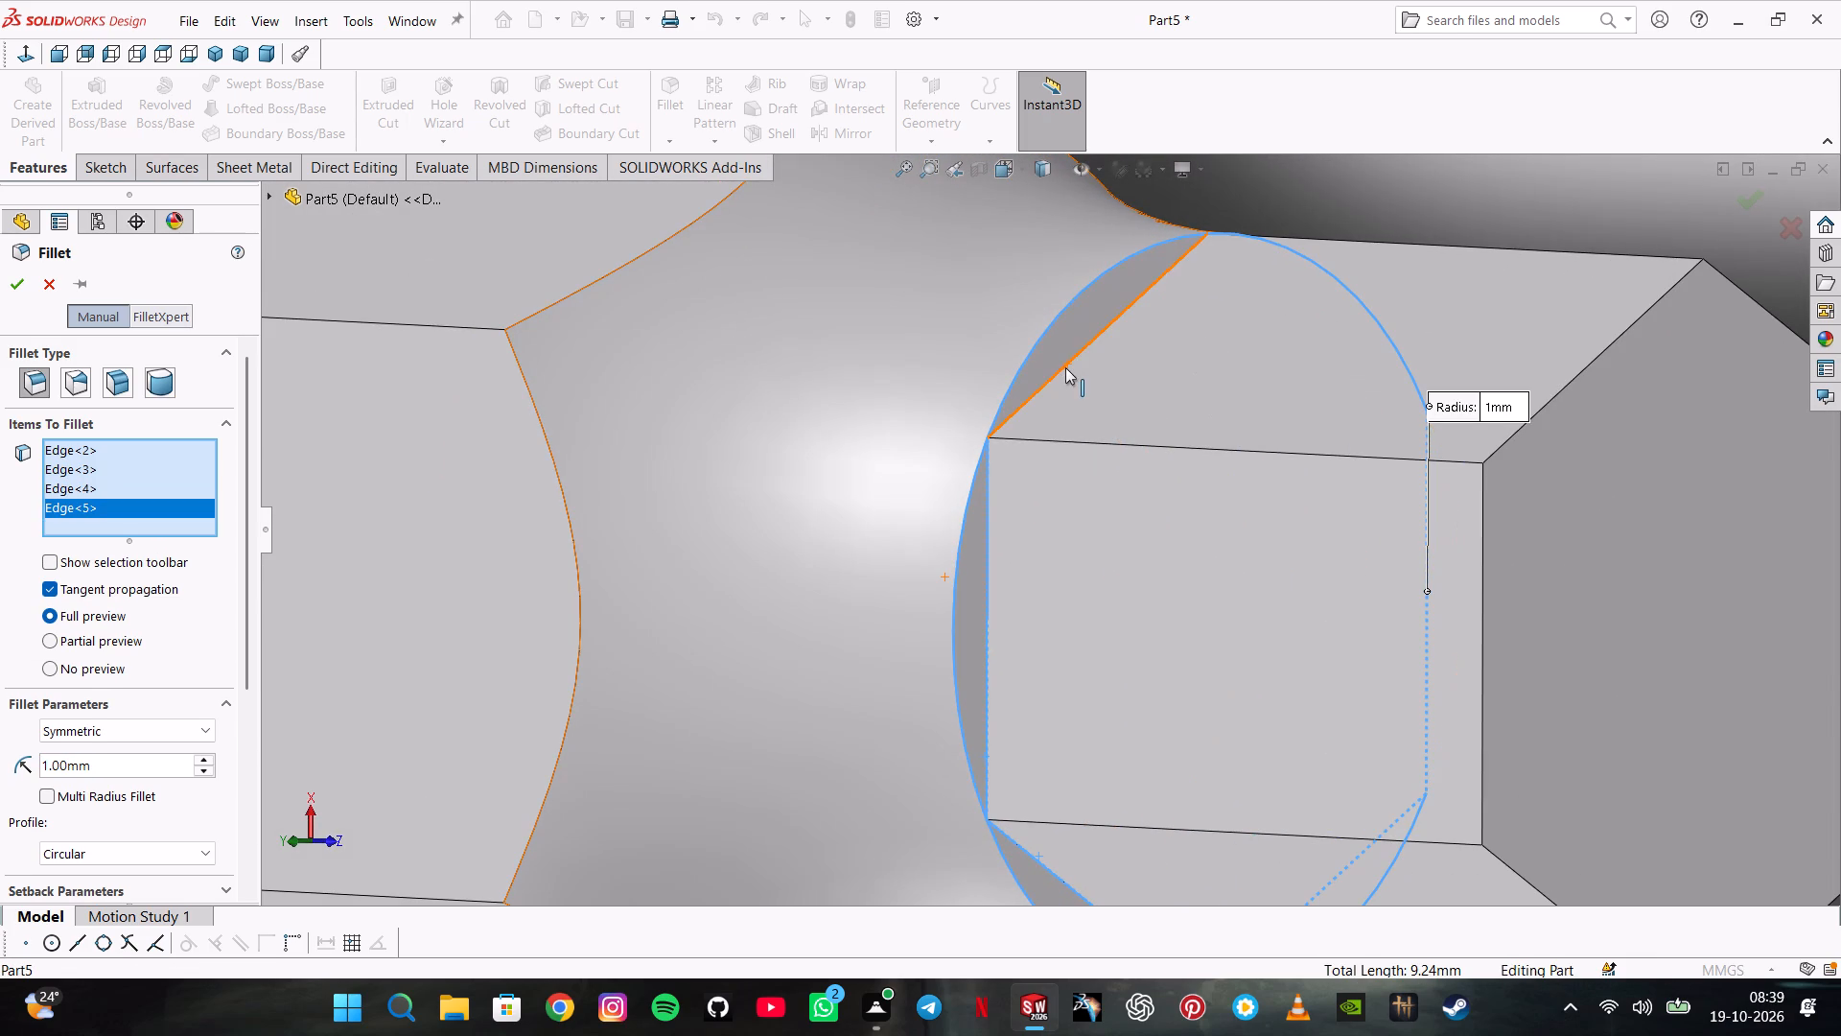
{"action": "left_click", "coordinate": [1065, 367]}
{"action": "left_click", "coordinate": [18, 295]}
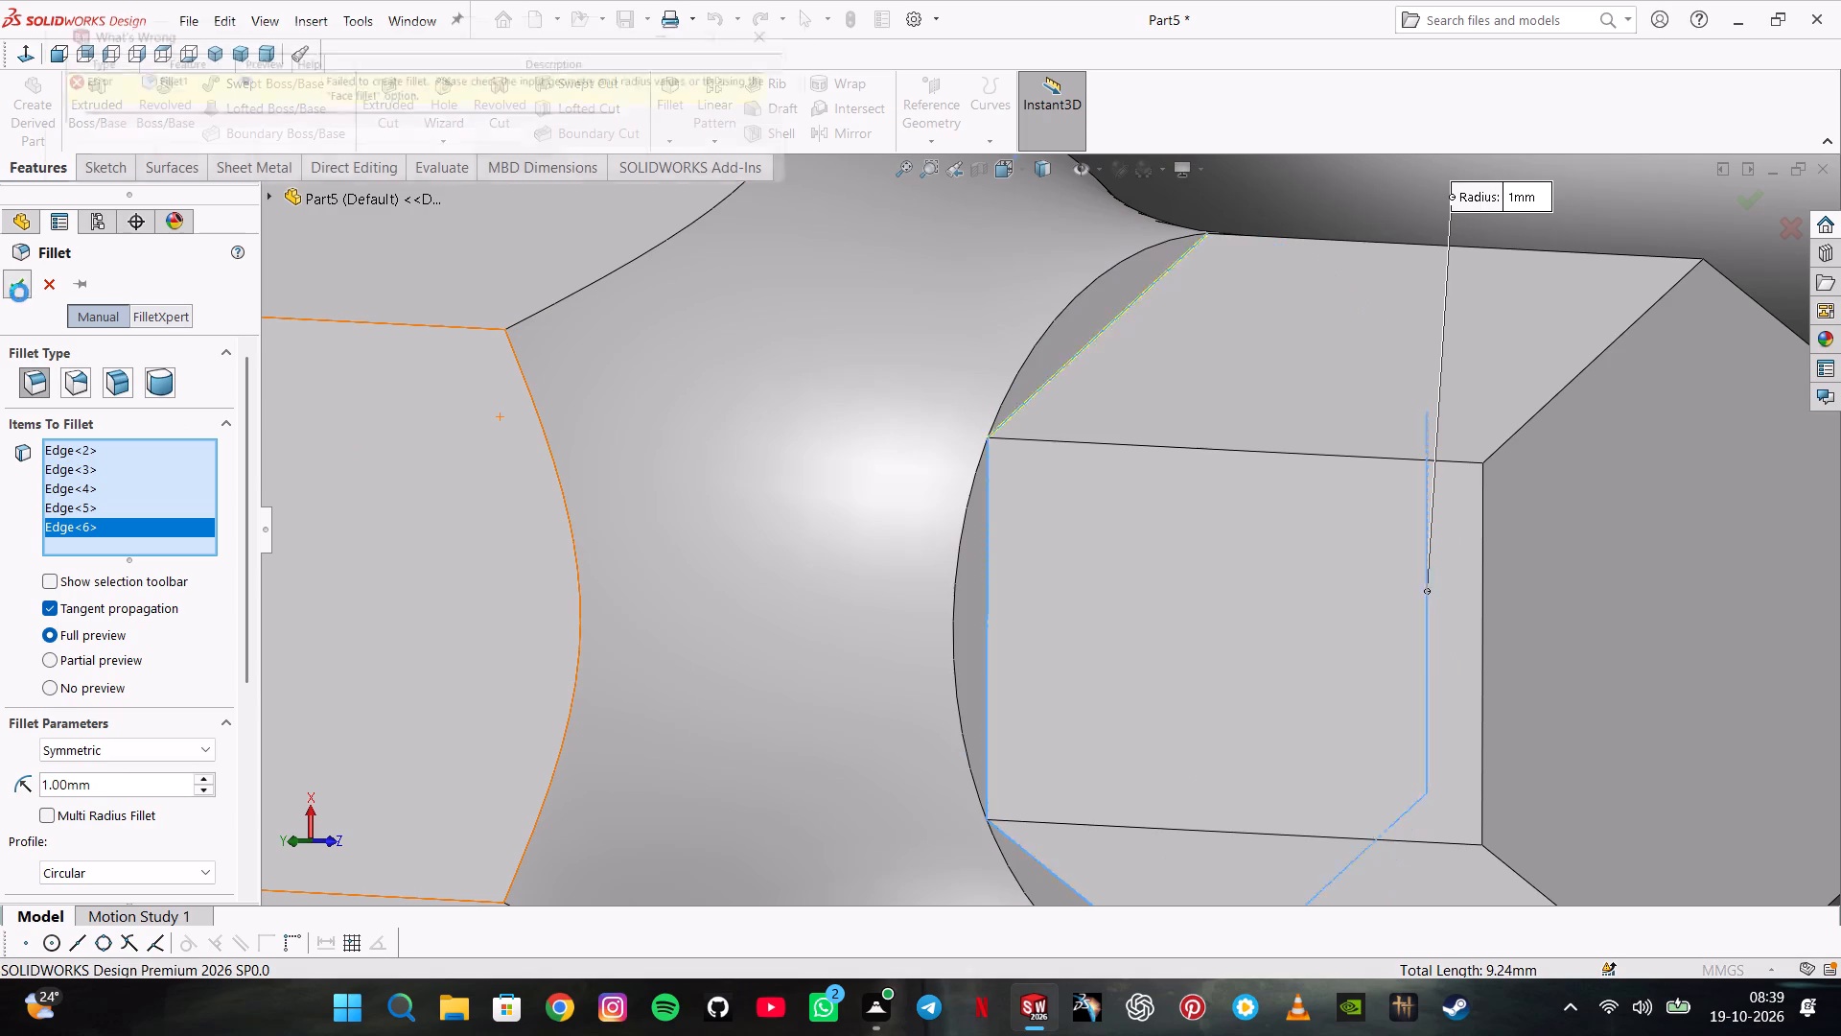
{"action": "left_click", "coordinate": [691, 161]}
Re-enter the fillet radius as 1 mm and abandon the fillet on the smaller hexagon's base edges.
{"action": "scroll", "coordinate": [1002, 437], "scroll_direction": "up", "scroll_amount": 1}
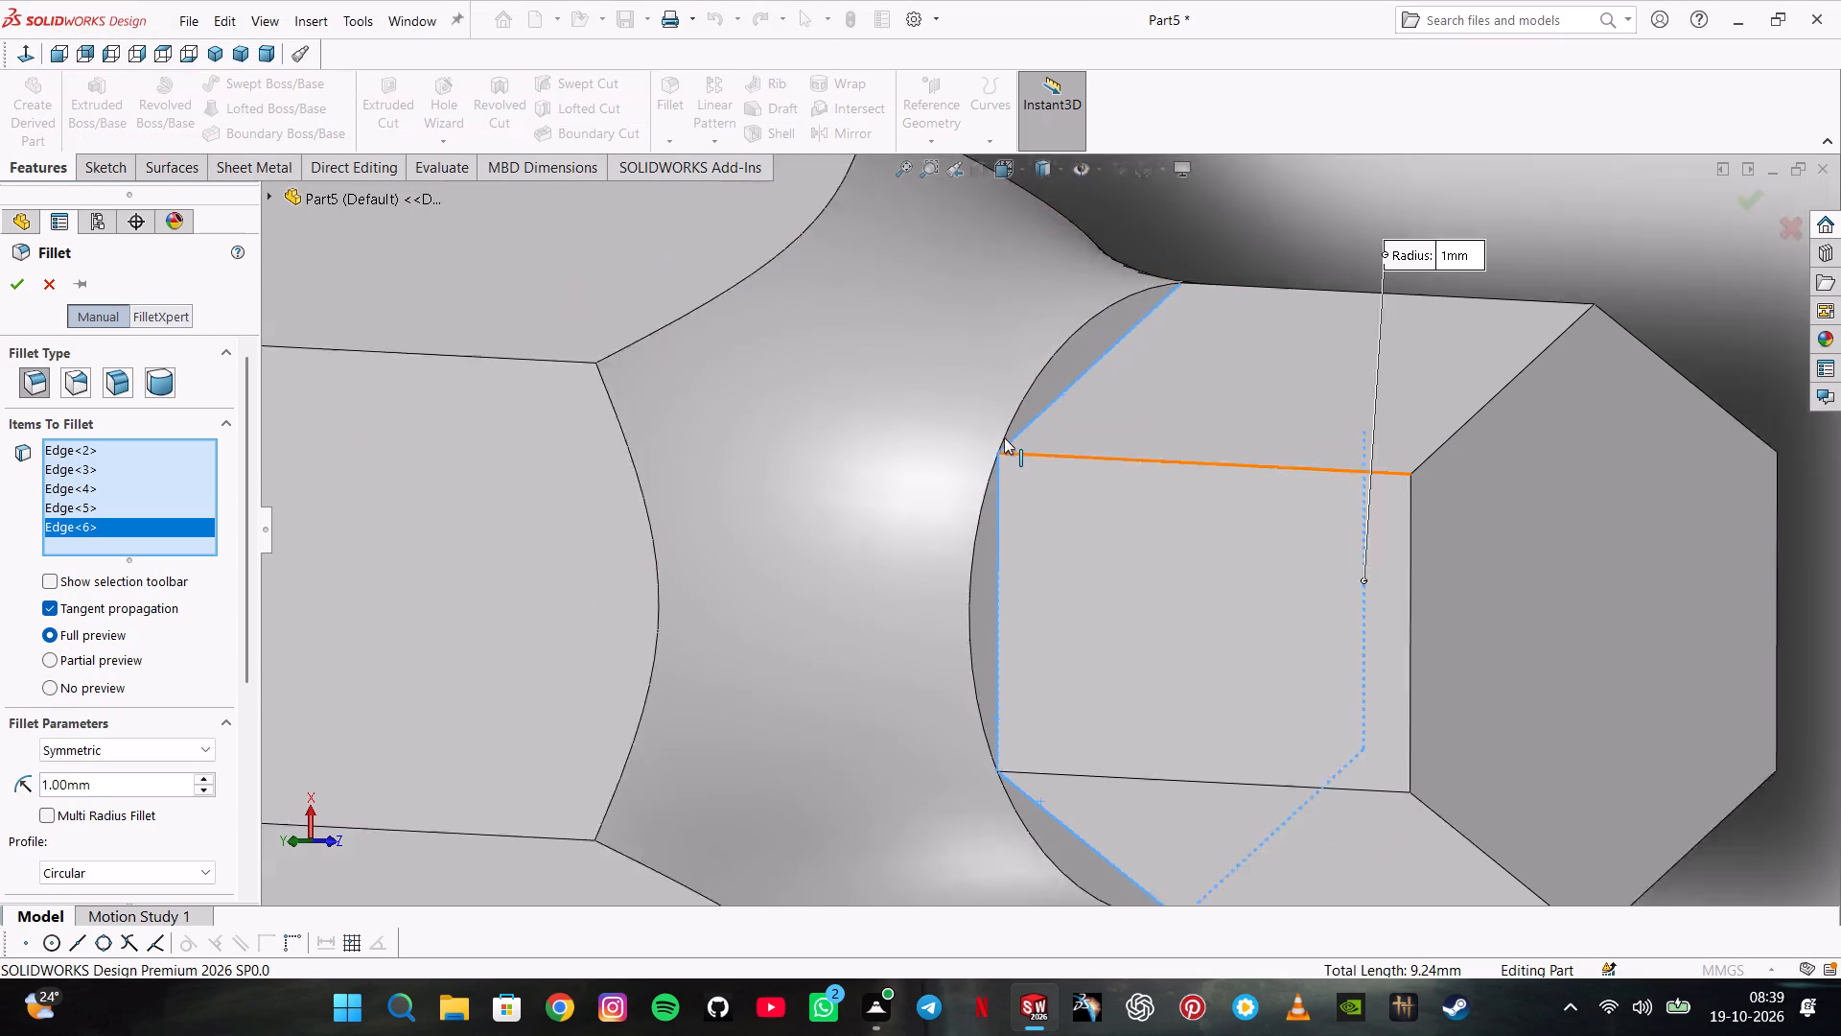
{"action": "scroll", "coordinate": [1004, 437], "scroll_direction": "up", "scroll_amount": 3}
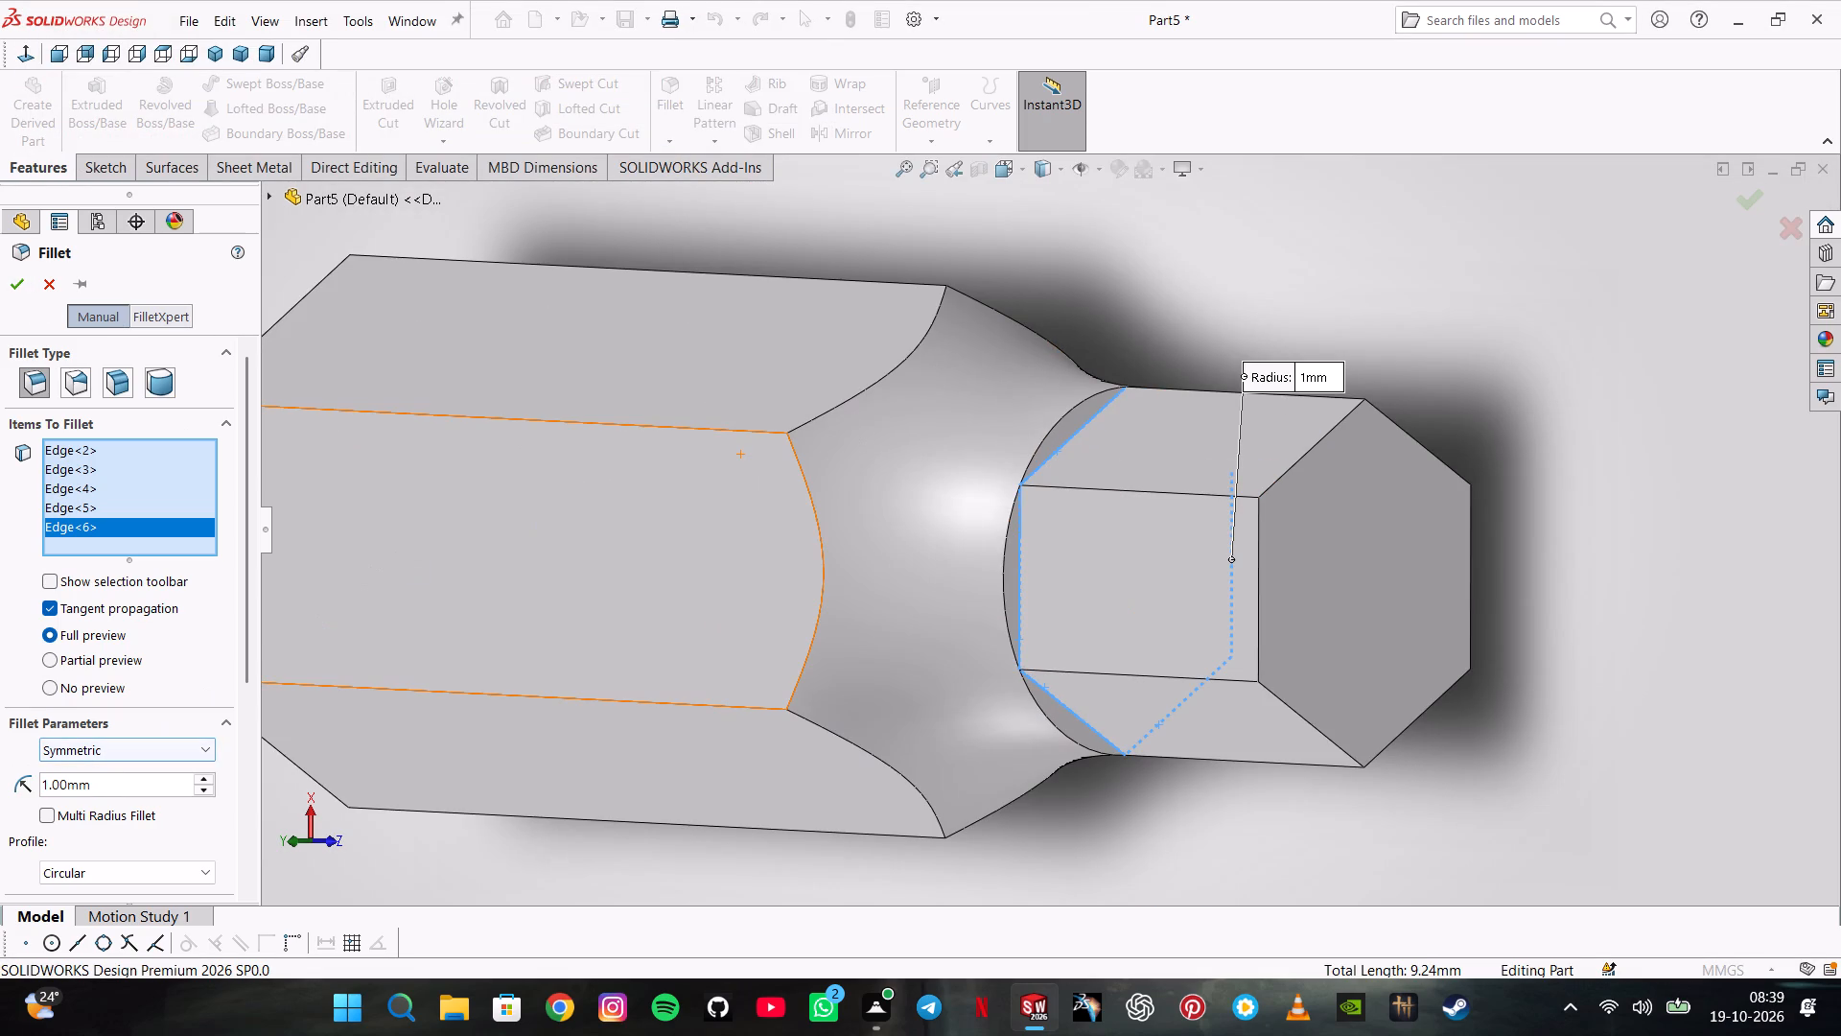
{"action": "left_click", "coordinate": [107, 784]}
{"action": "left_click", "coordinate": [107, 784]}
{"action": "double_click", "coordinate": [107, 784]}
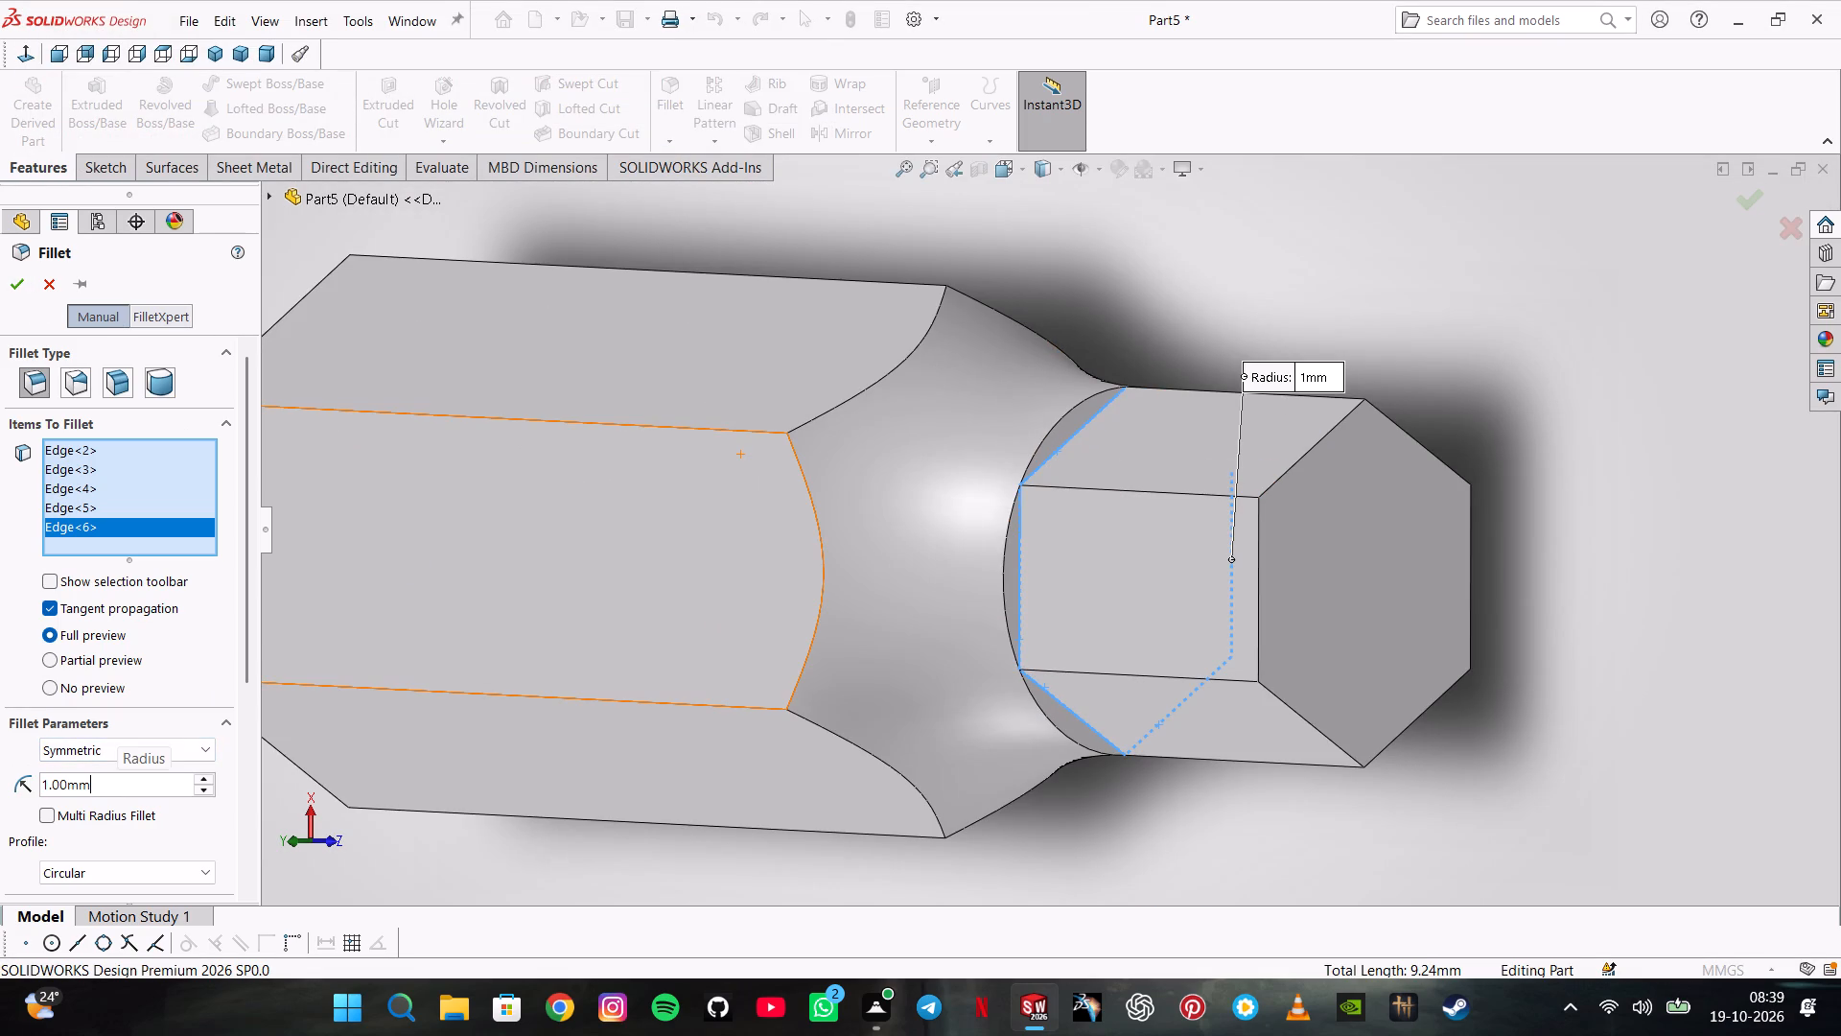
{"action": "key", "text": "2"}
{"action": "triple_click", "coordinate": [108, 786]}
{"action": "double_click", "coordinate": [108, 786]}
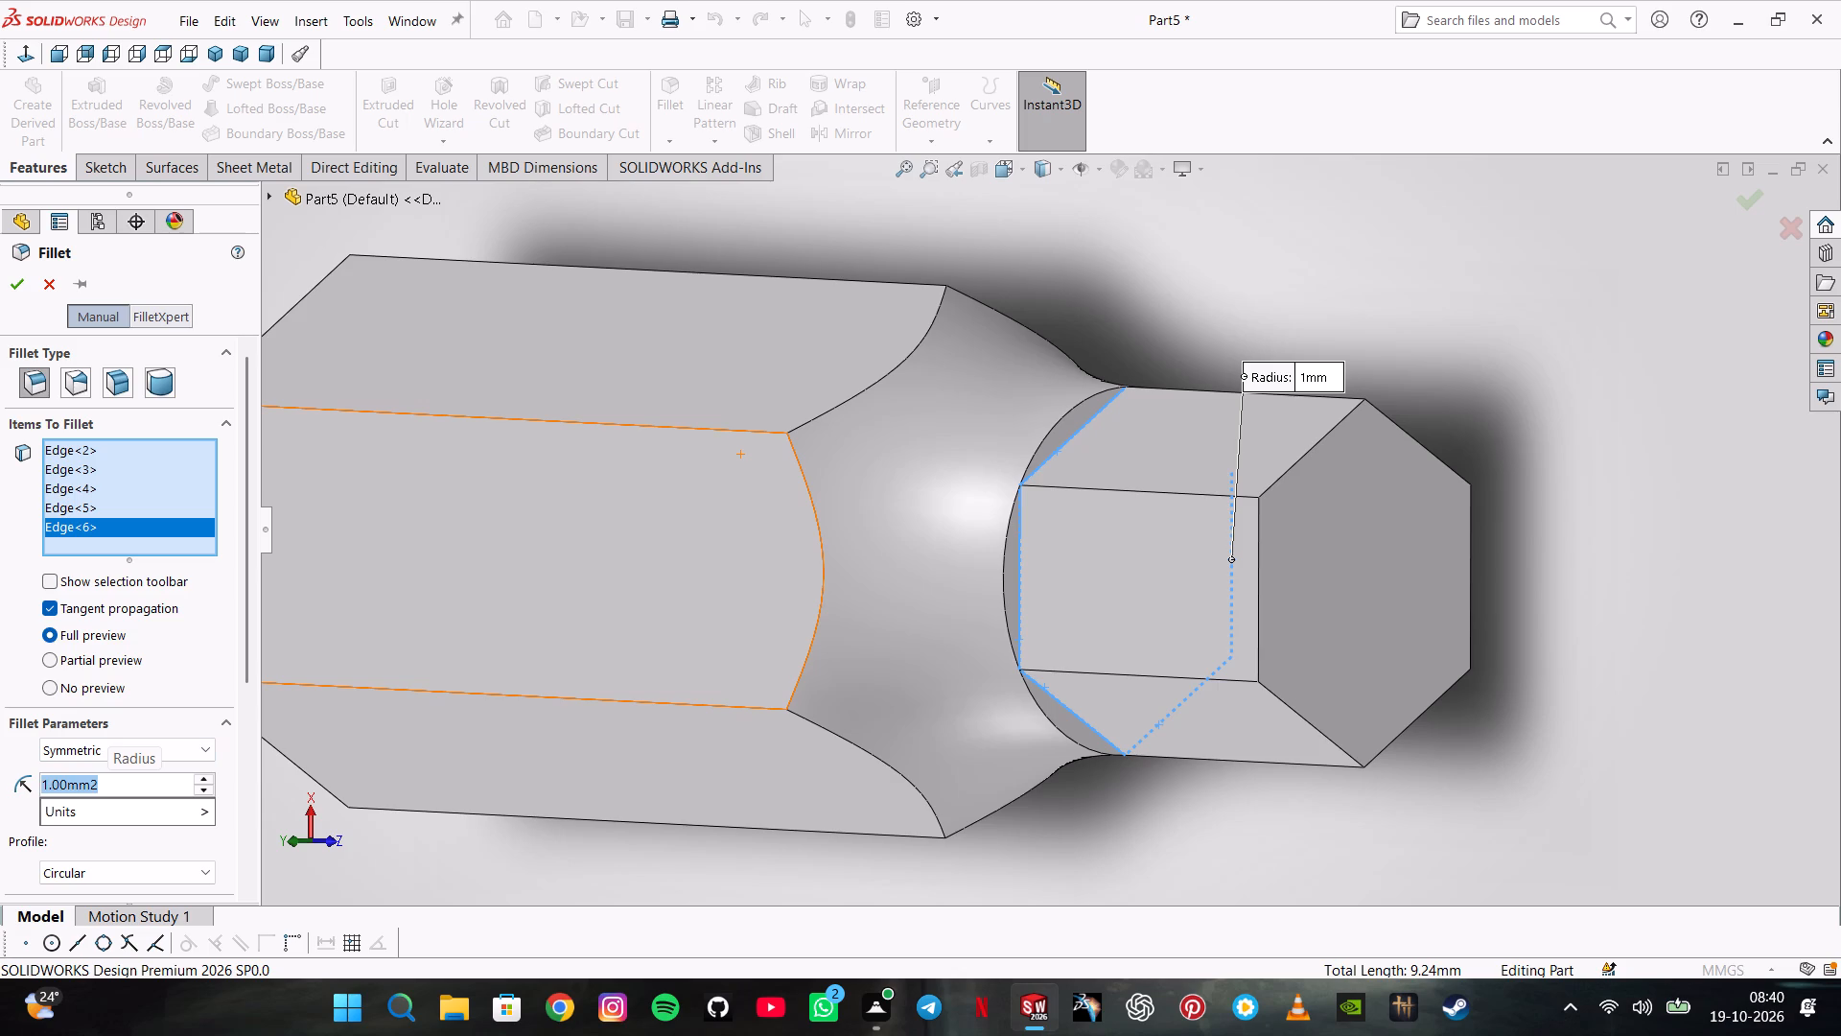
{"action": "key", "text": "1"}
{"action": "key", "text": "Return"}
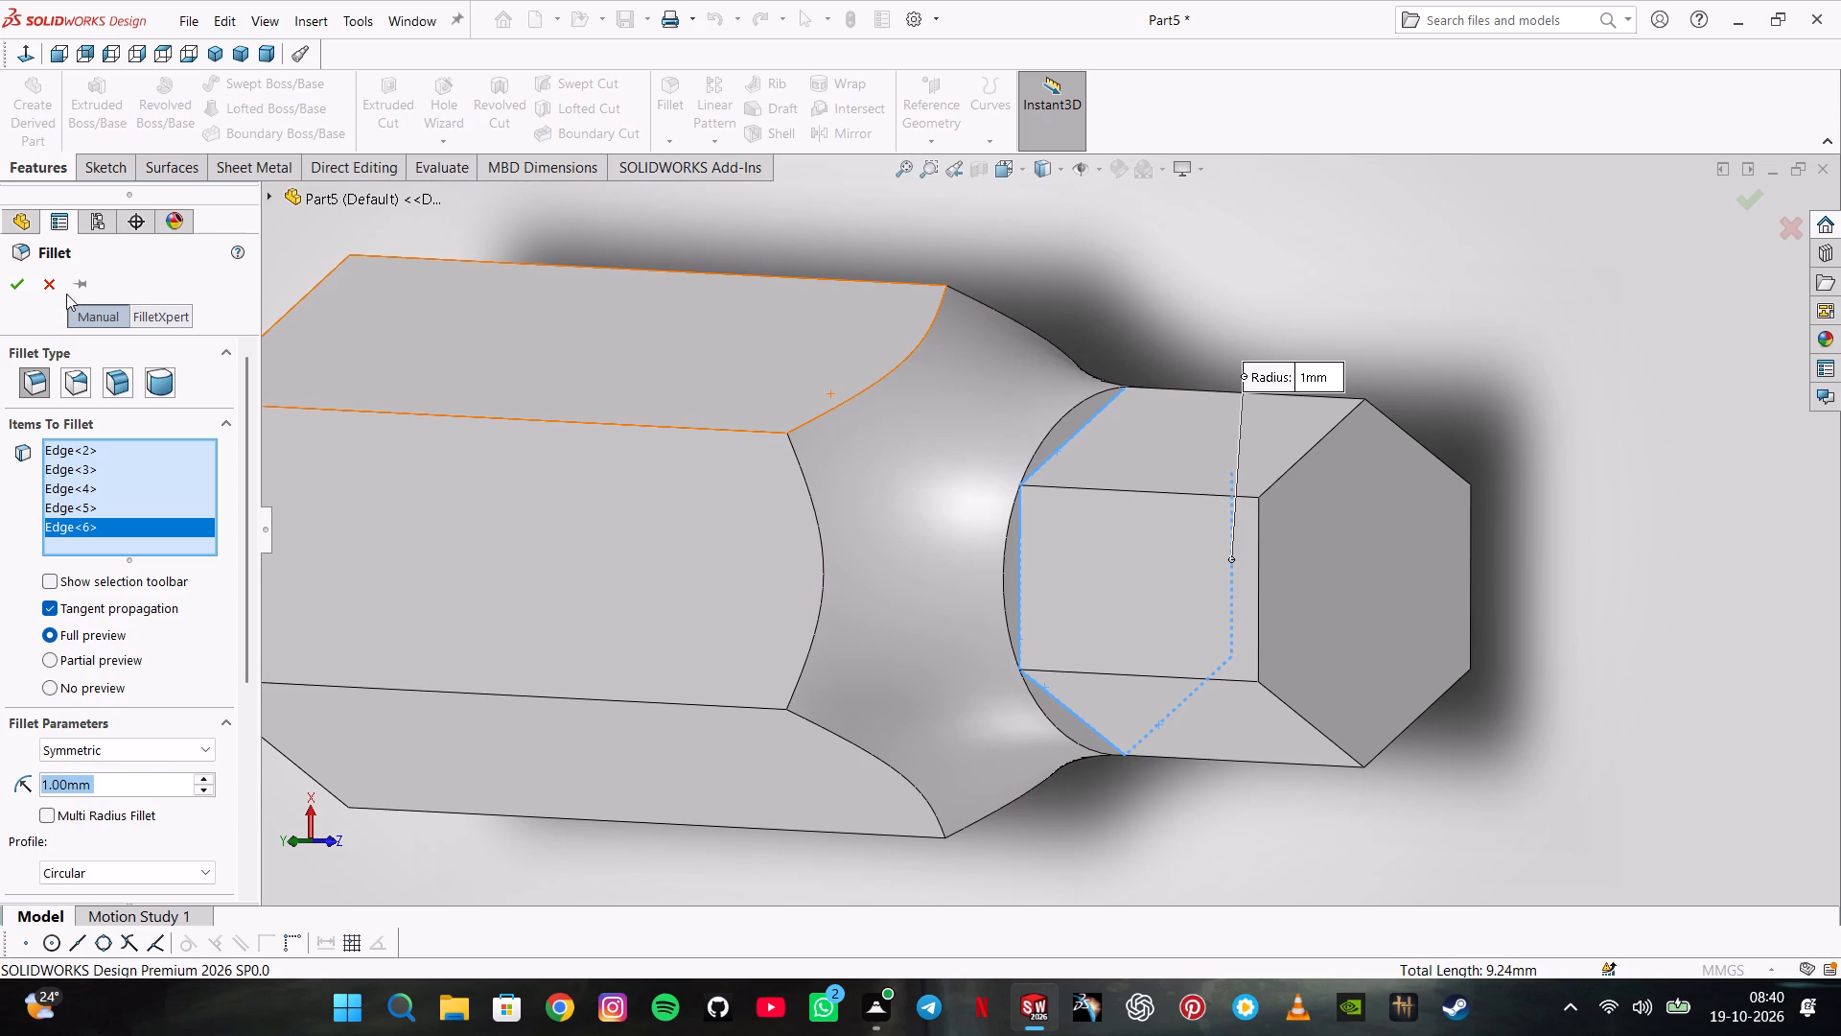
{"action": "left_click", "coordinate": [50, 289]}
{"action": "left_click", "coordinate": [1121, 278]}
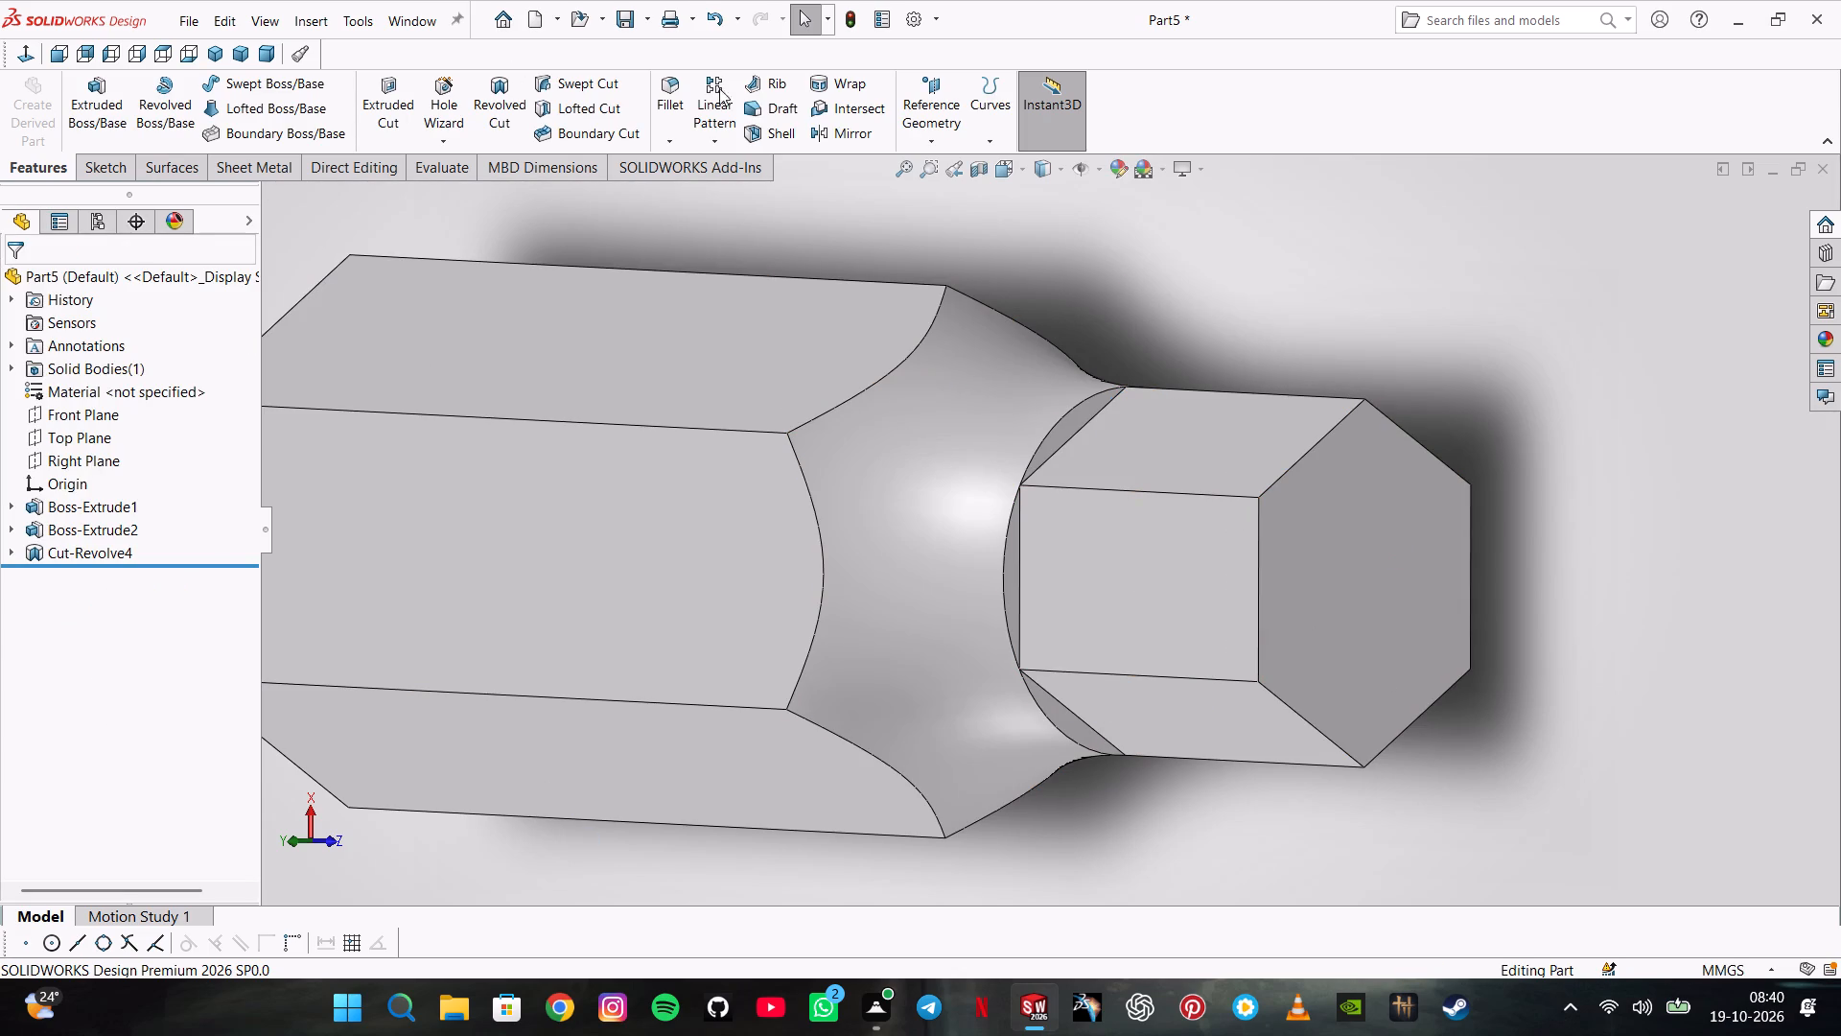
Chamfer the end face of the smaller hexagon with a 1 mm distance at 45°.
{"action": "left_click", "coordinate": [674, 140]}
{"action": "left_click", "coordinate": [680, 182]}
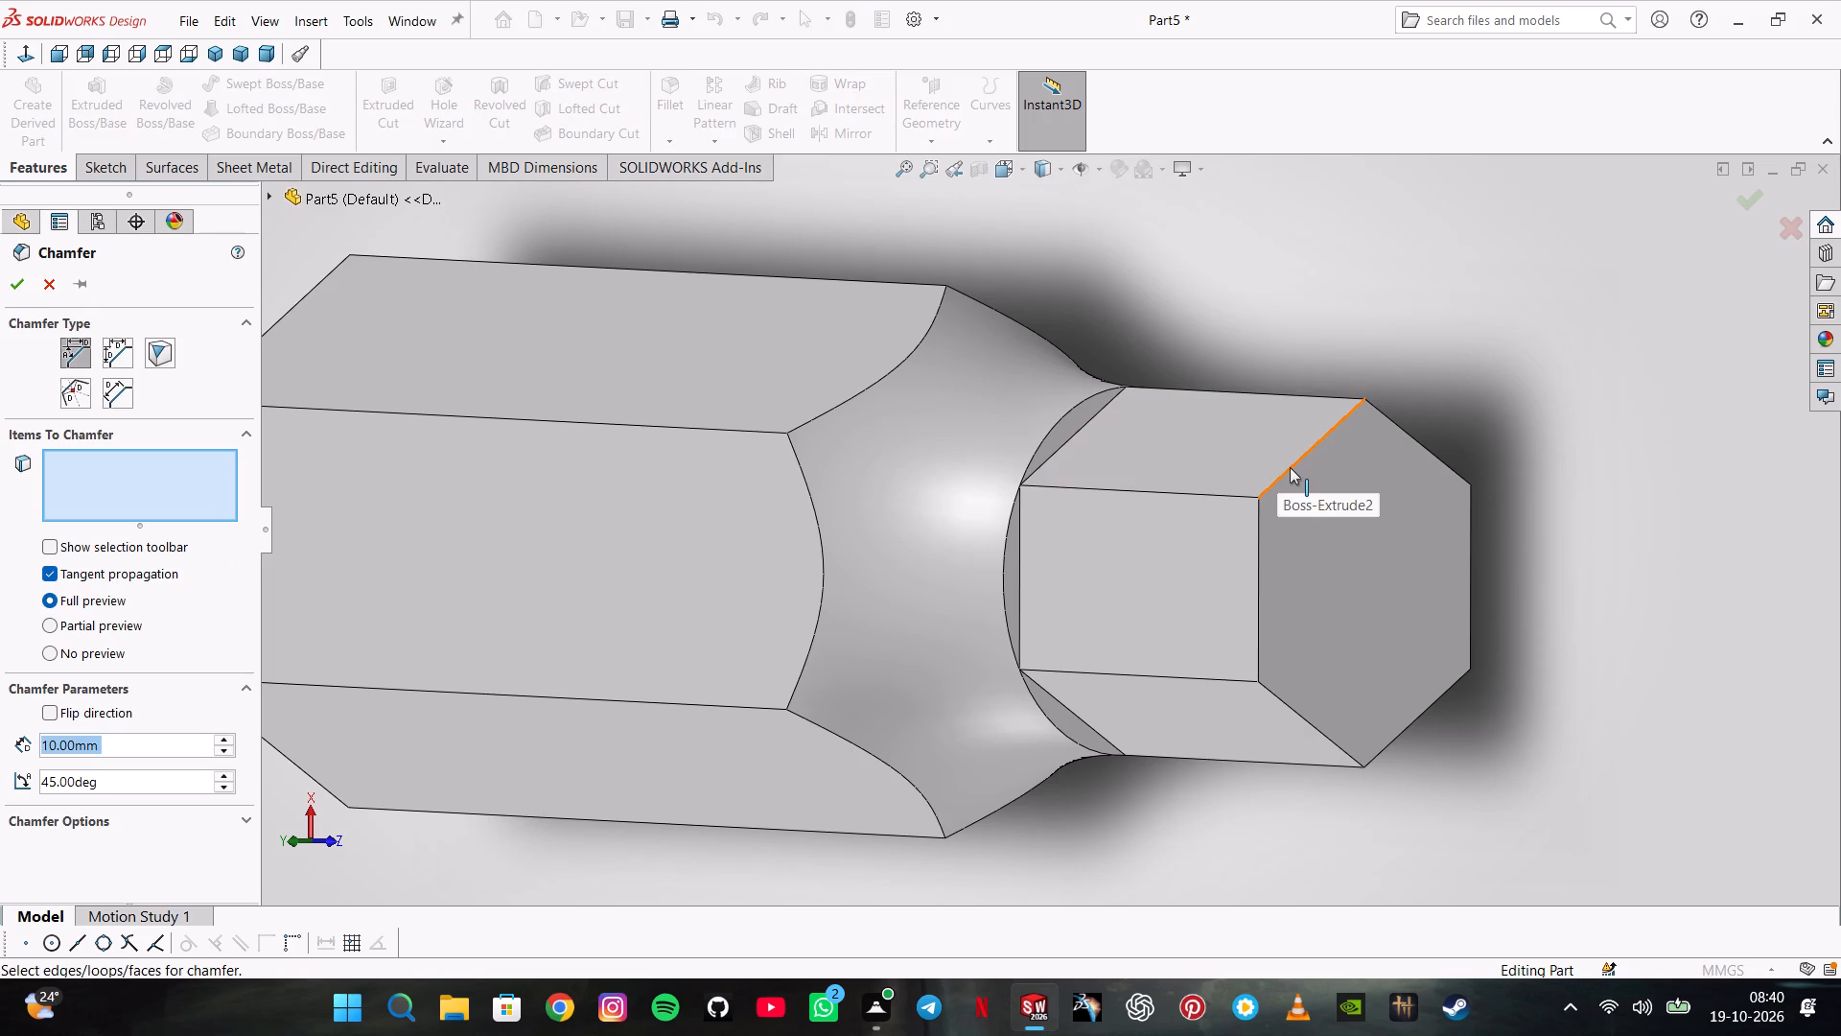
{"action": "left_click", "coordinate": [1352, 505]}
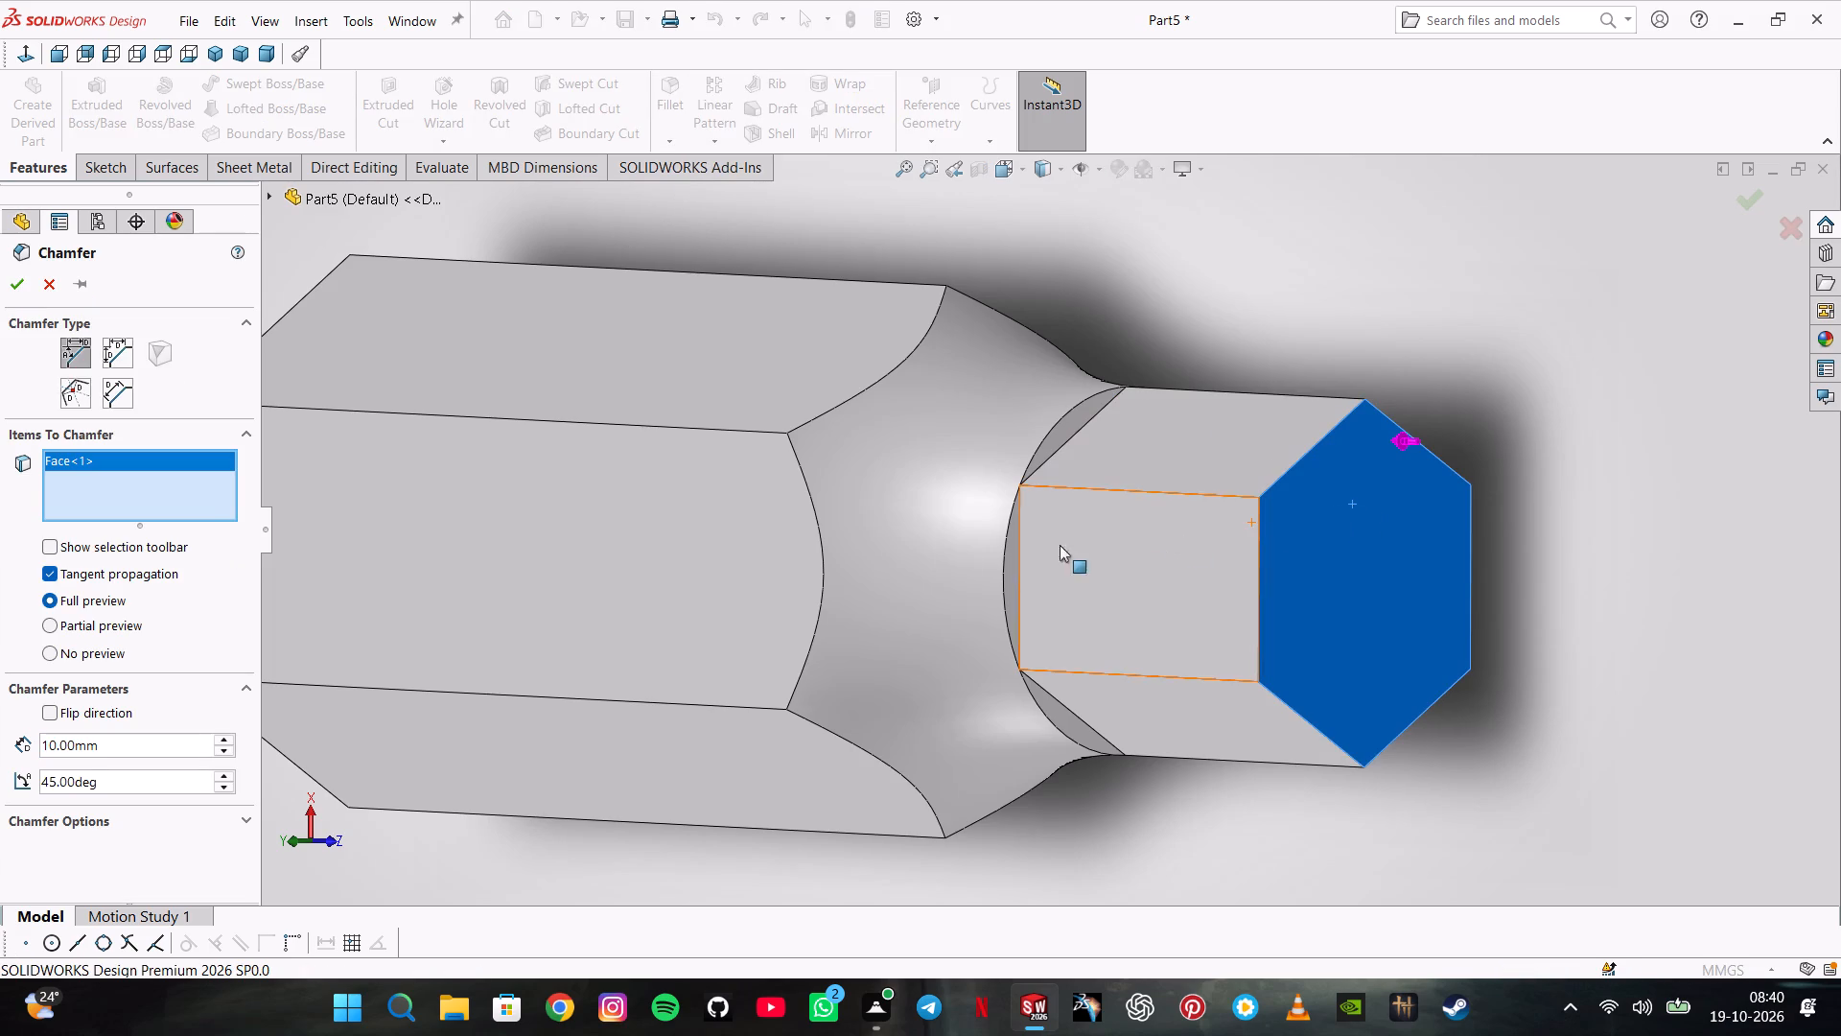
{"action": "right_click", "coordinate": [174, 451]}
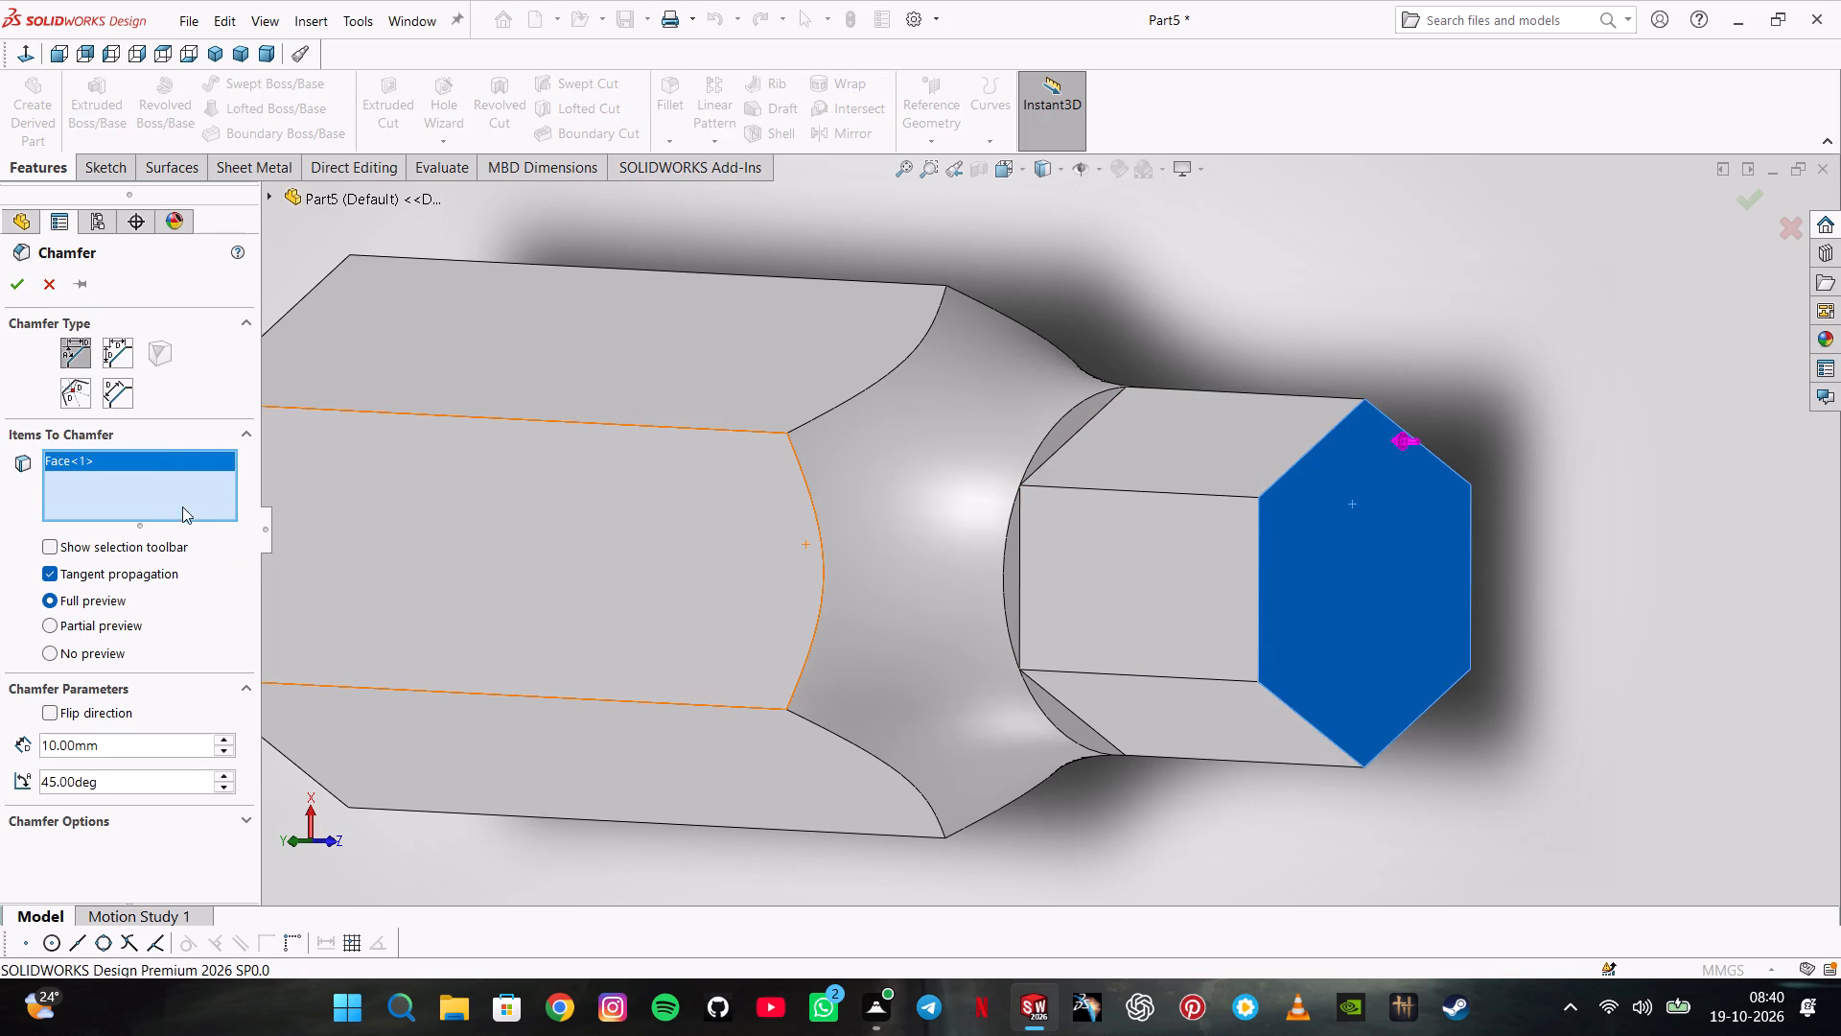
{"action": "right_click", "coordinate": [186, 446]}
{"action": "right_click", "coordinate": [183, 461]}
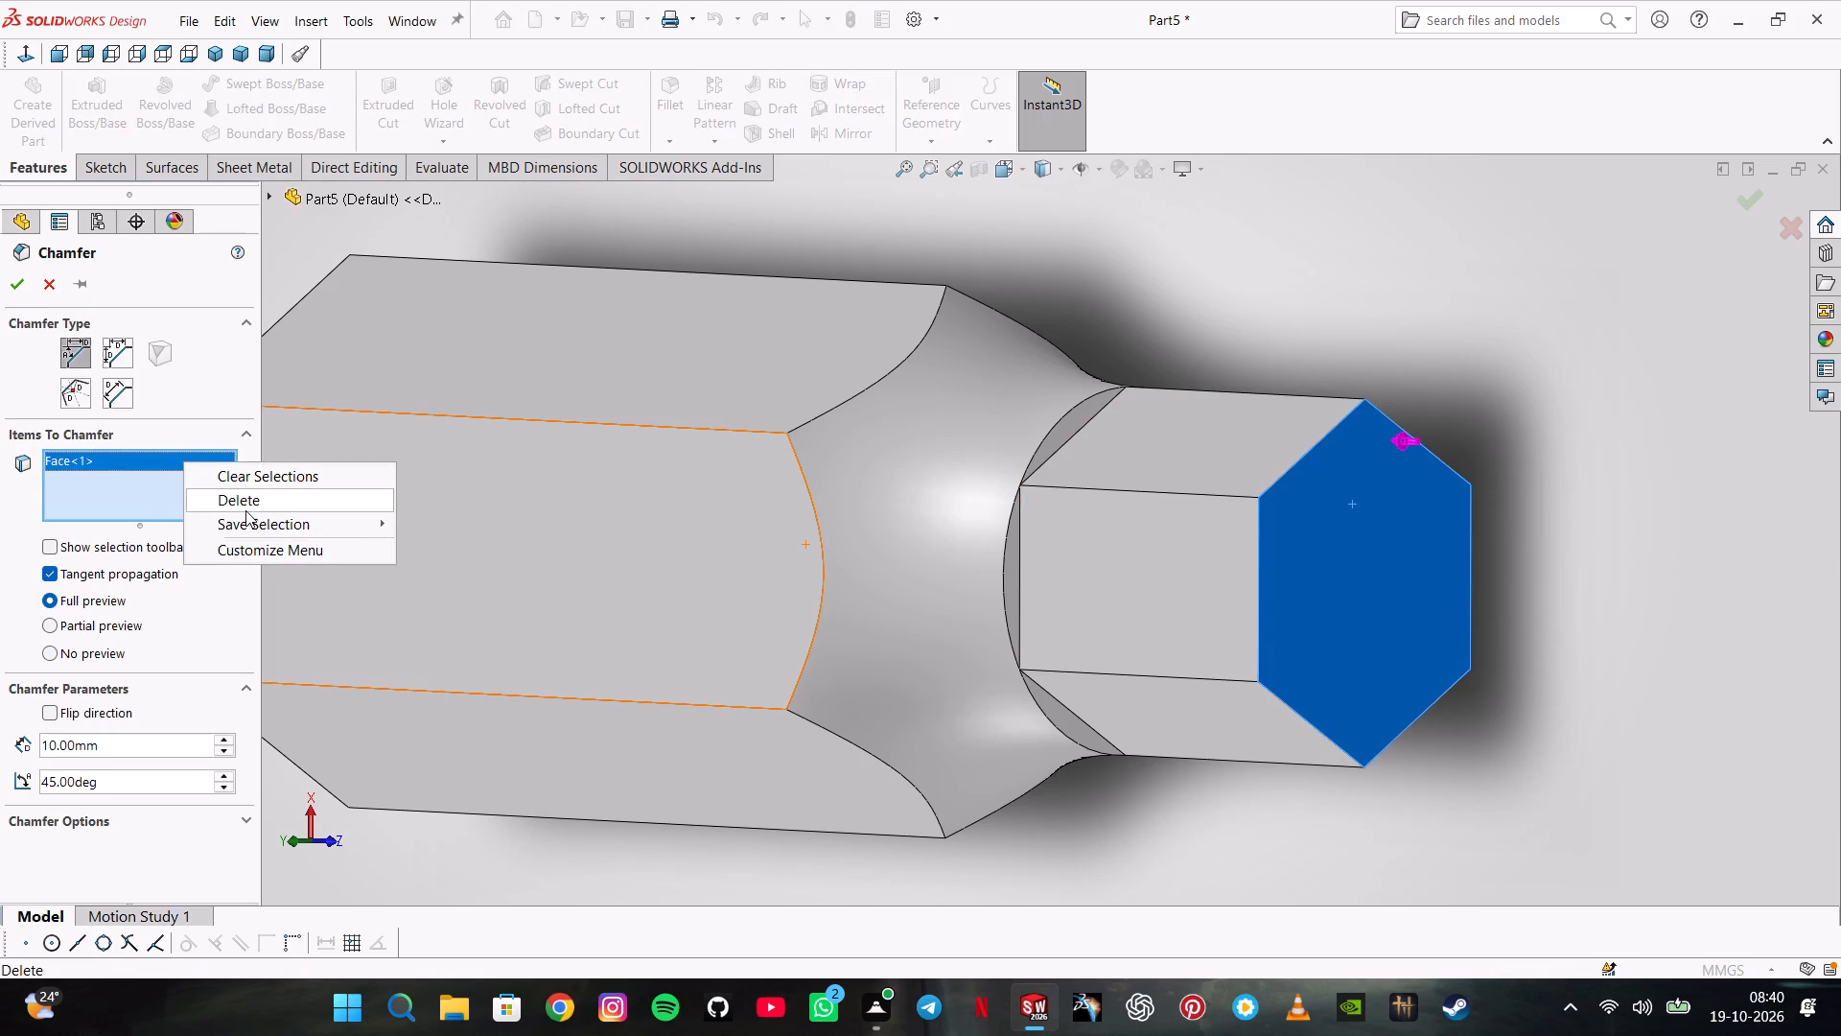
{"action": "left_click", "coordinate": [245, 510]}
{"action": "double_click", "coordinate": [147, 740]}
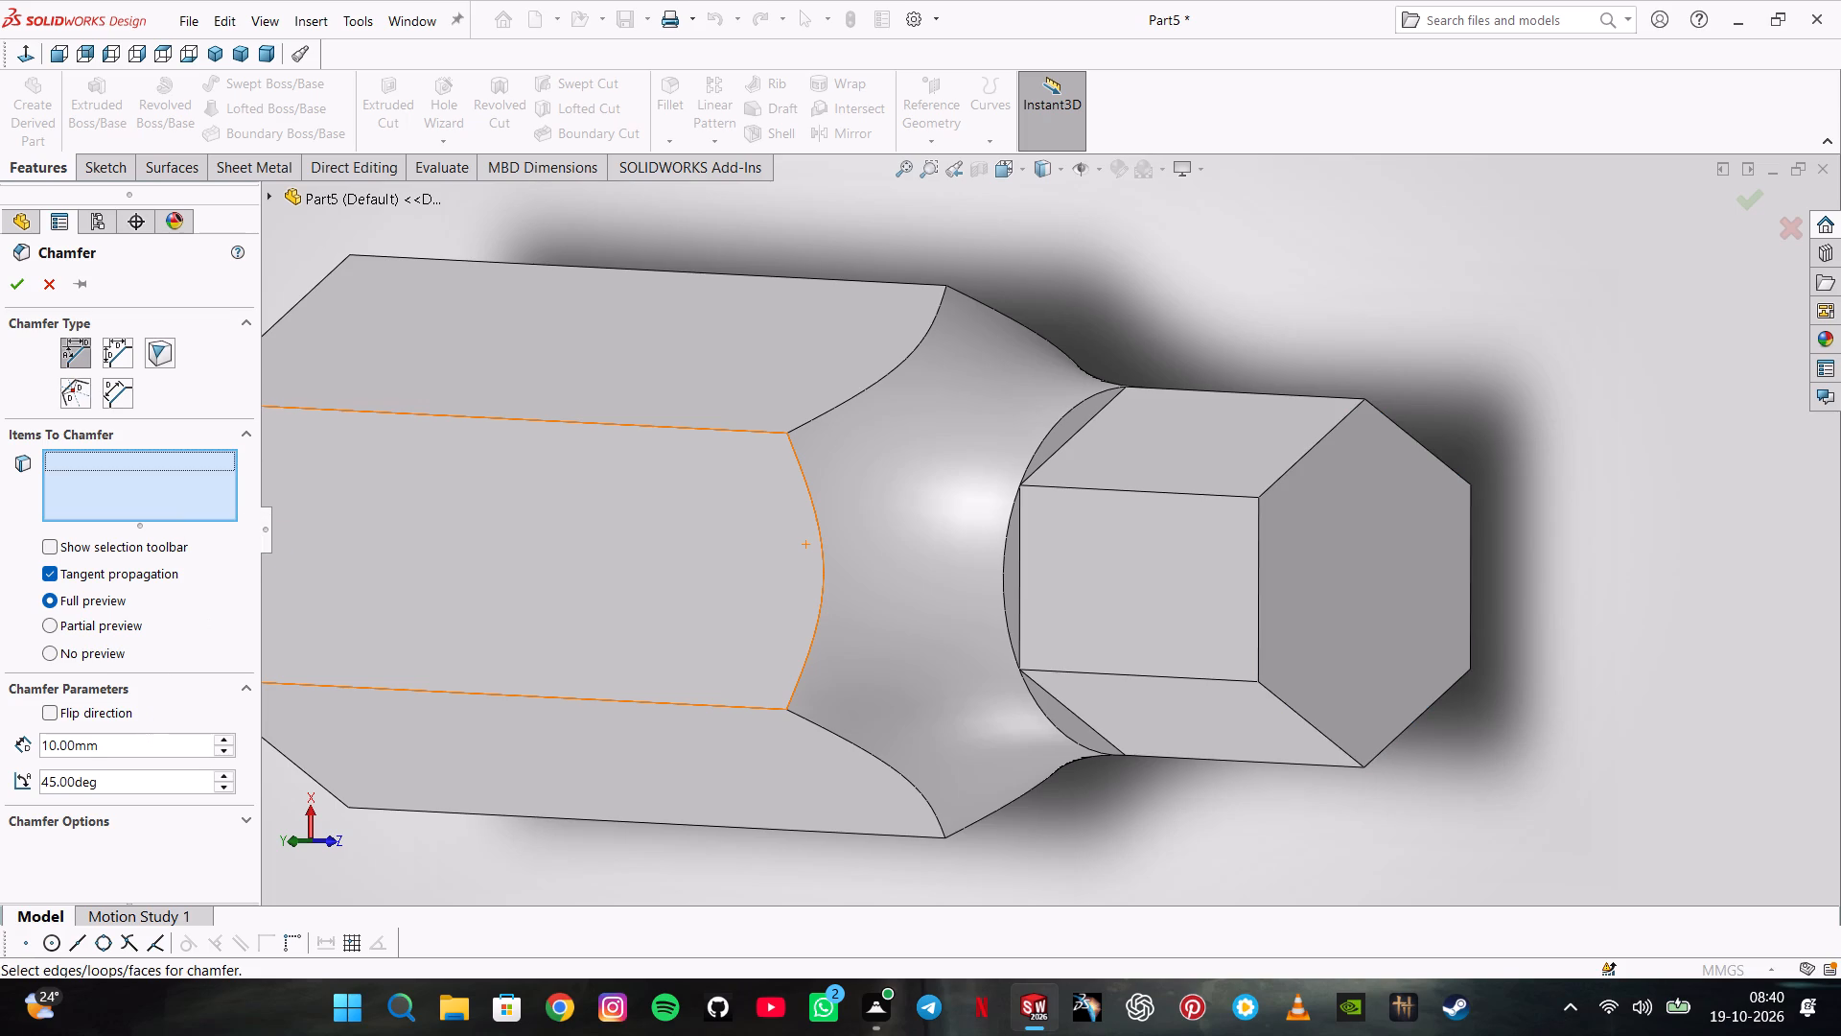
{"action": "key", "text": "1"}
{"action": "key", "text": "Return"}
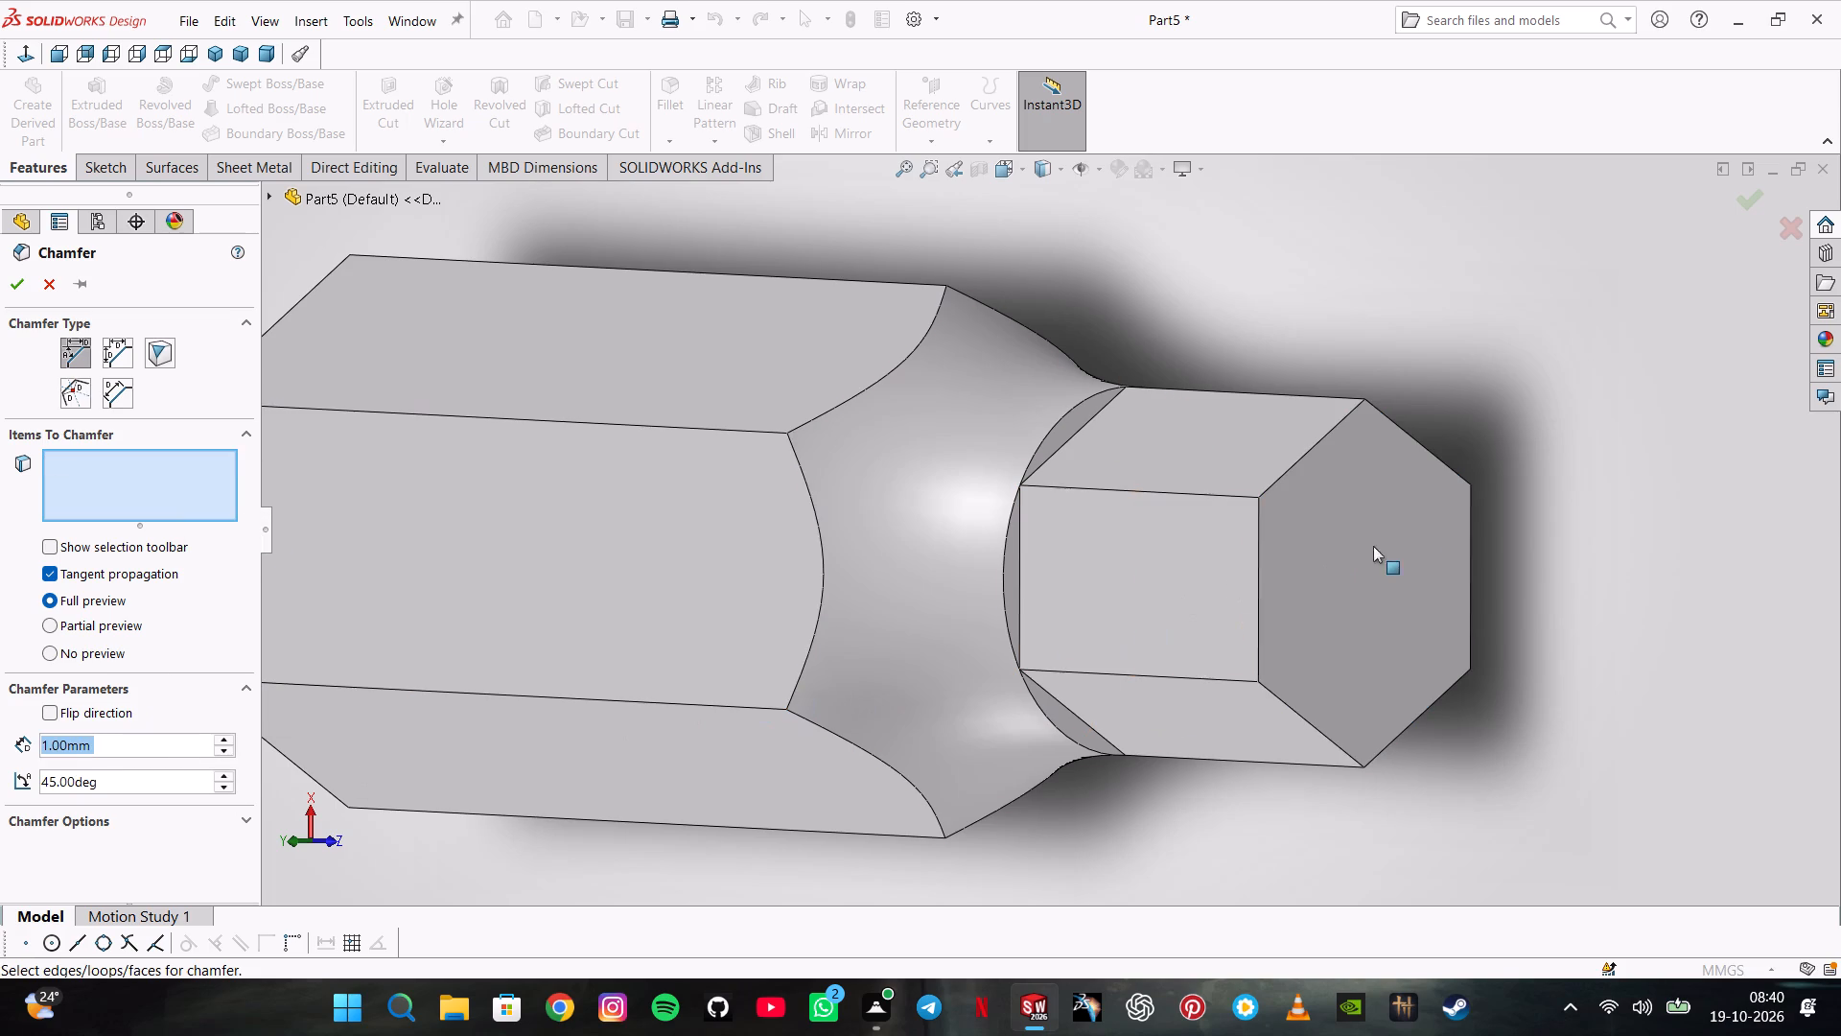
{"action": "left_click", "coordinate": [1328, 494]}
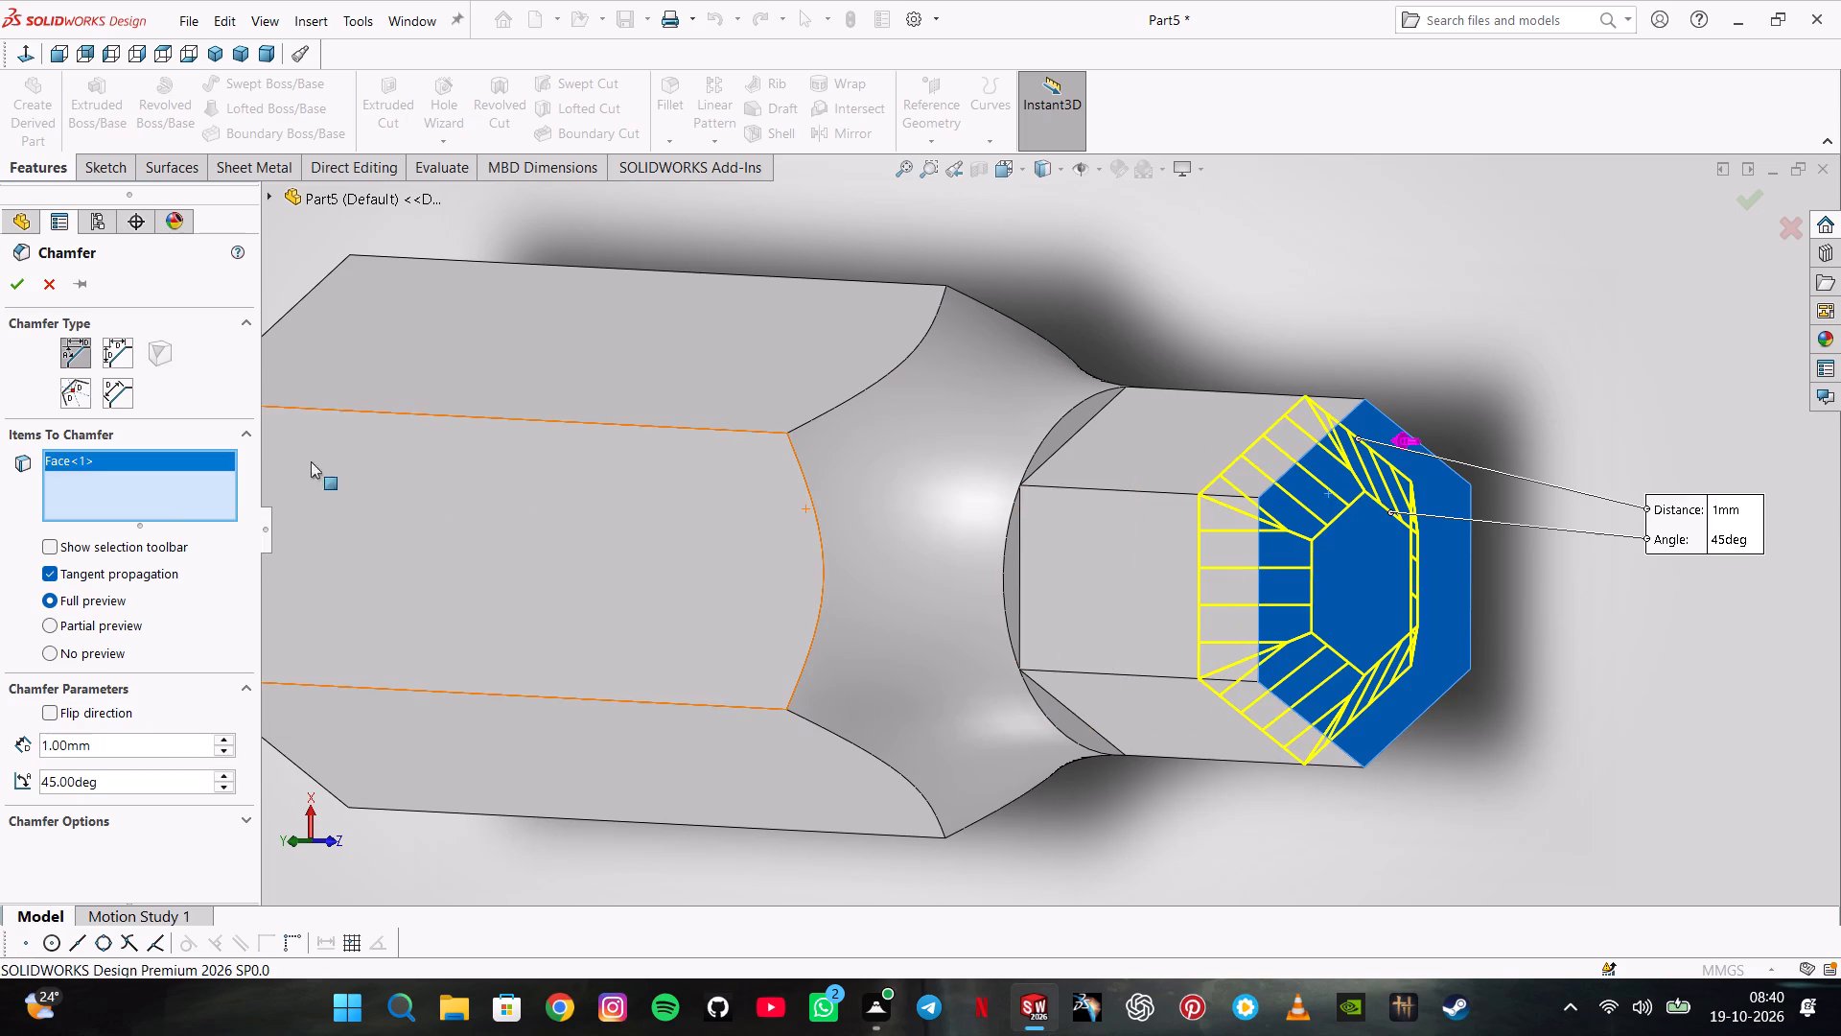
{"action": "left_click", "coordinate": [12, 294]}
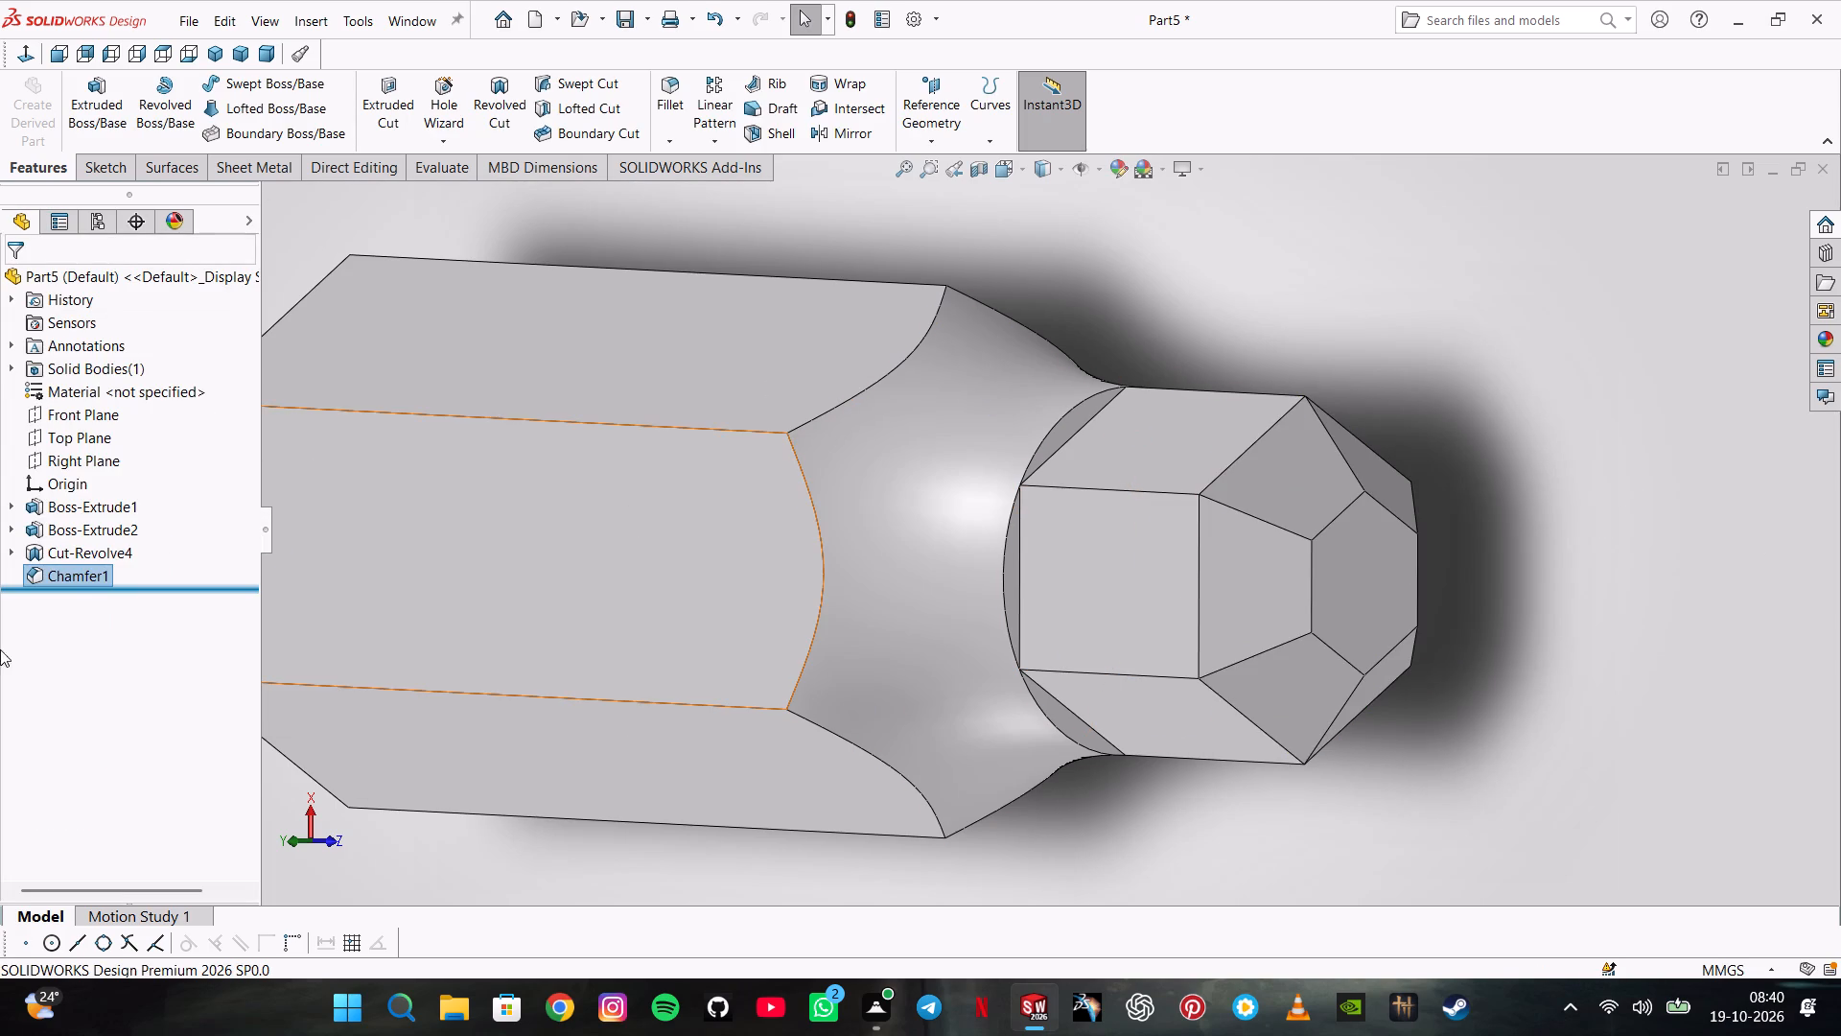
Edit the smaller hexagon's end chamfer to set its distance to 0.5 mm.
{"action": "left_click", "coordinate": [69, 573]}
{"action": "left_click", "coordinate": [85, 521]}
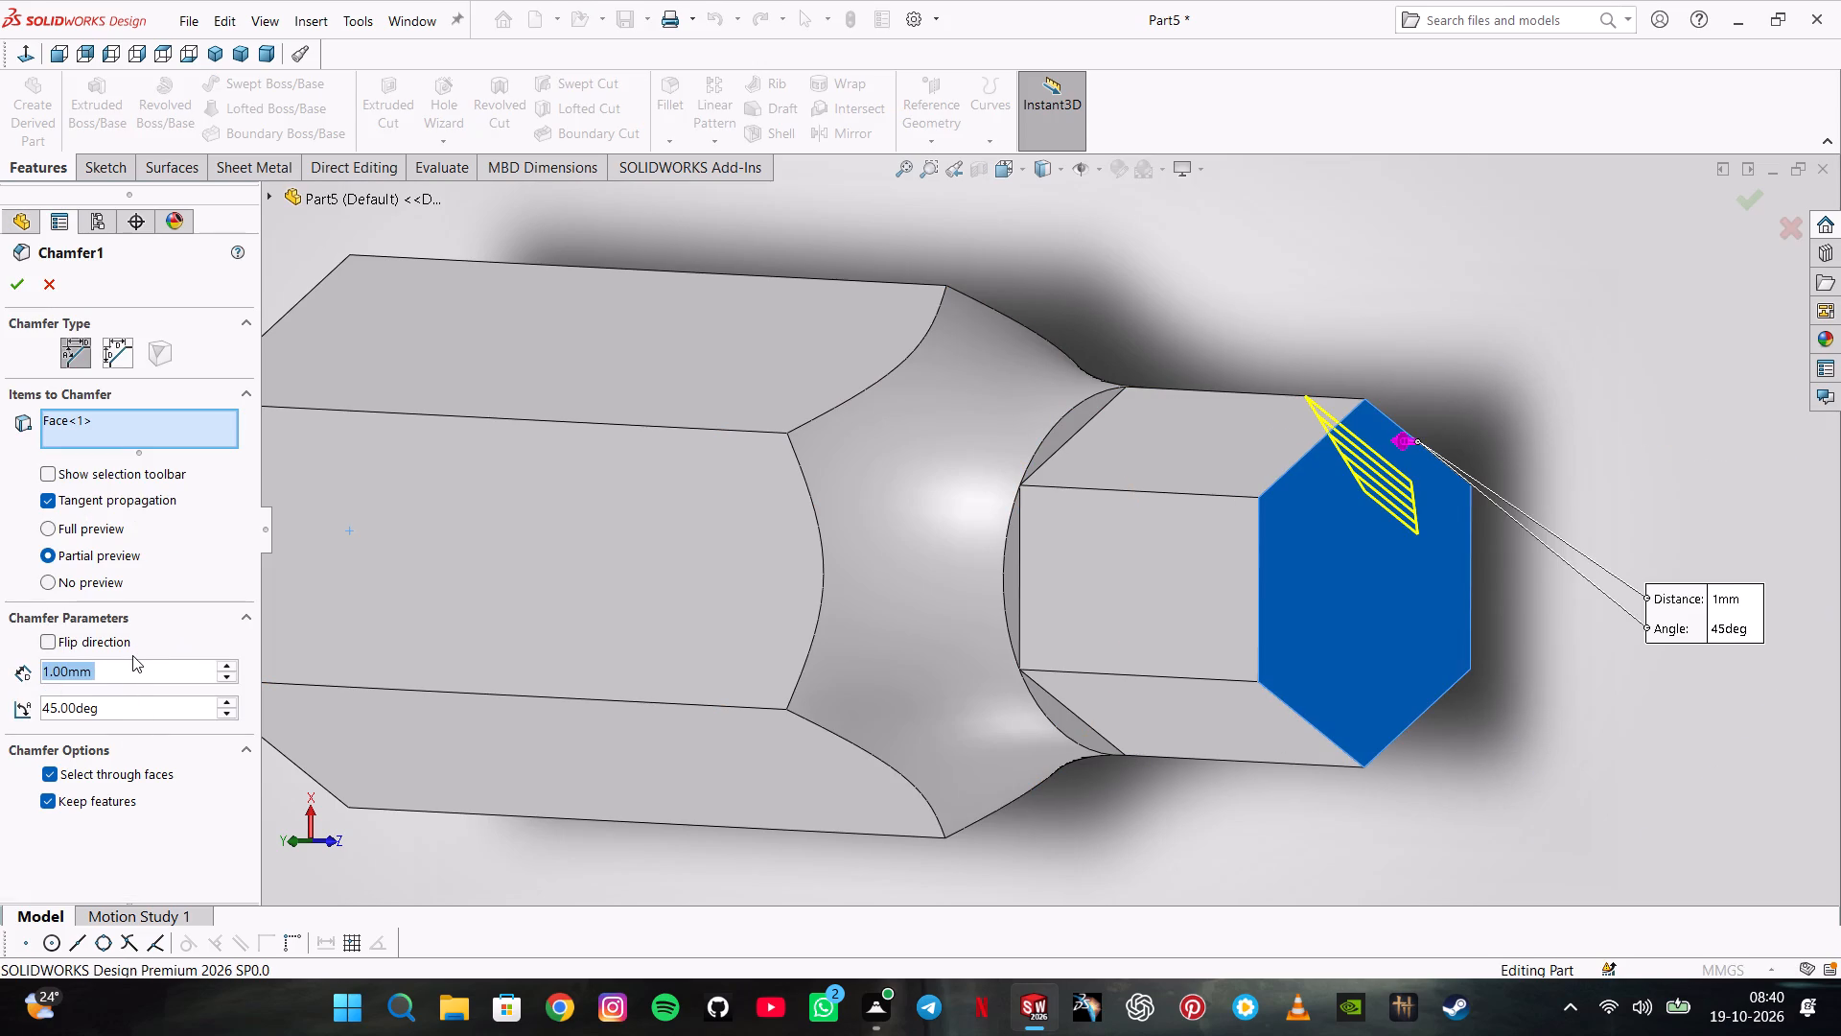
{"action": "type", "text": "0.5"}
{"action": "key", "text": "Return"}
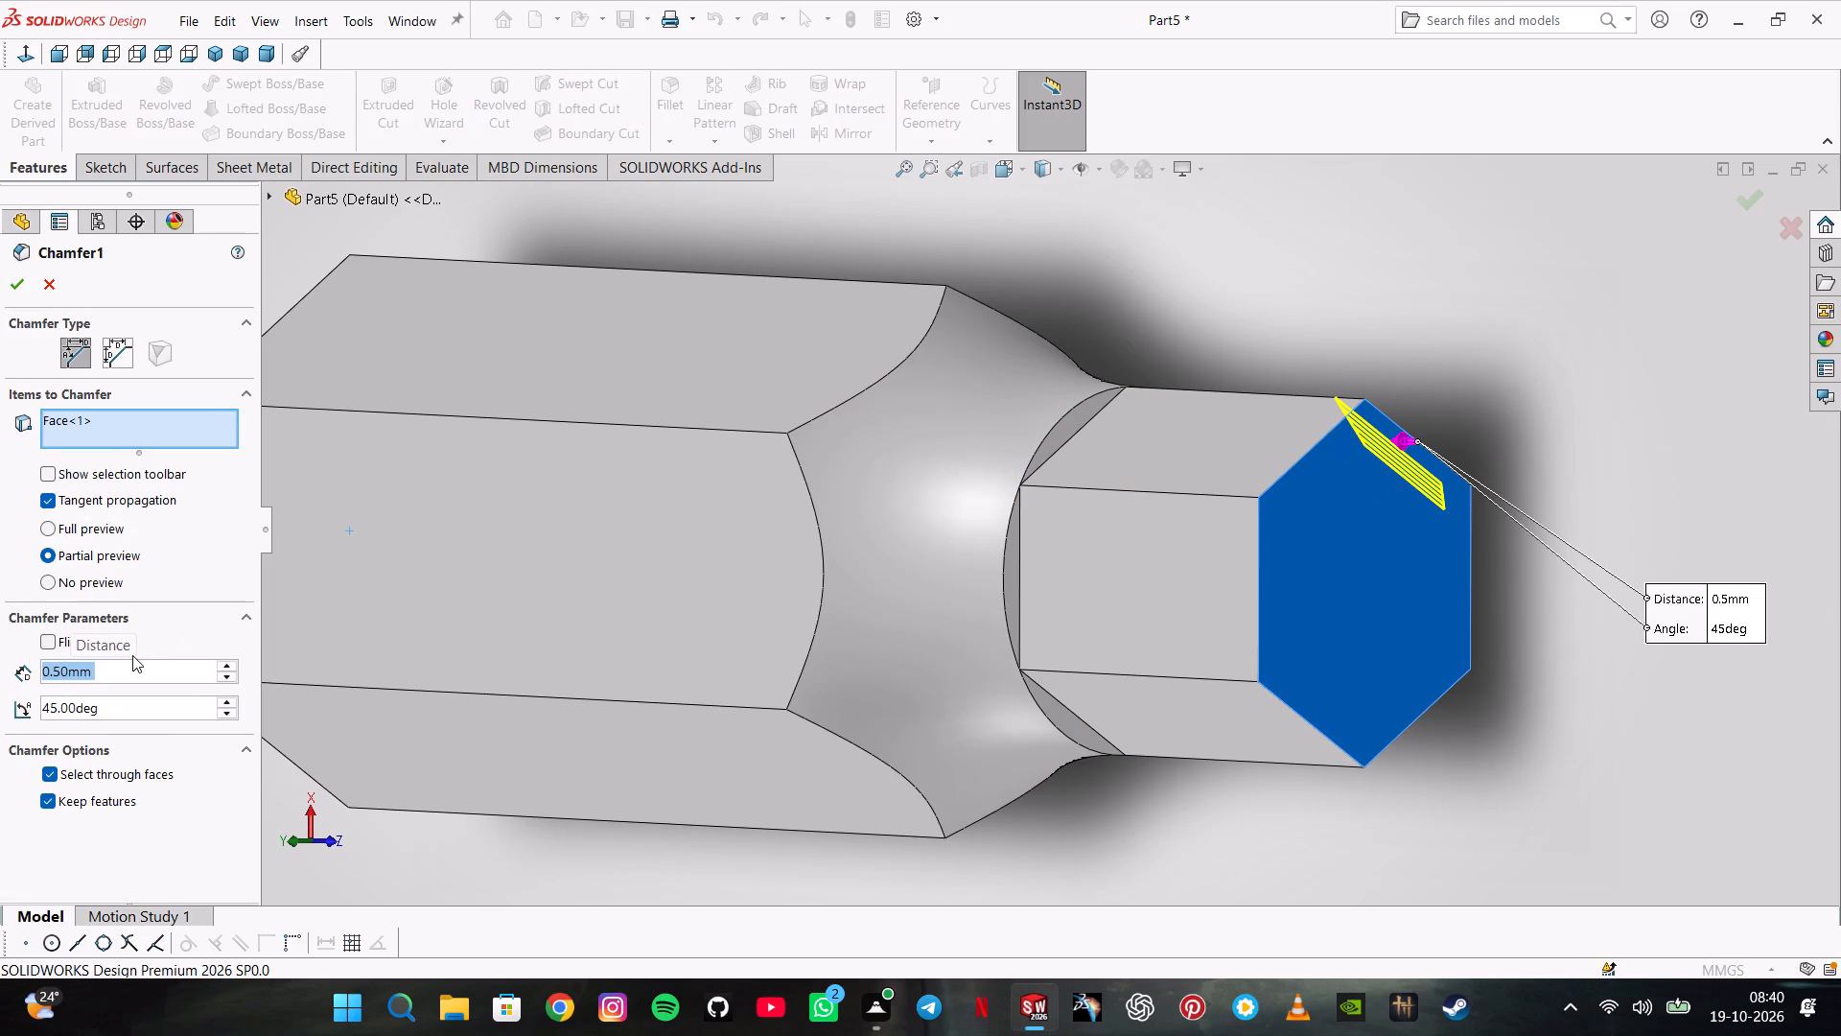
{"action": "left_click", "coordinate": [12, 292]}
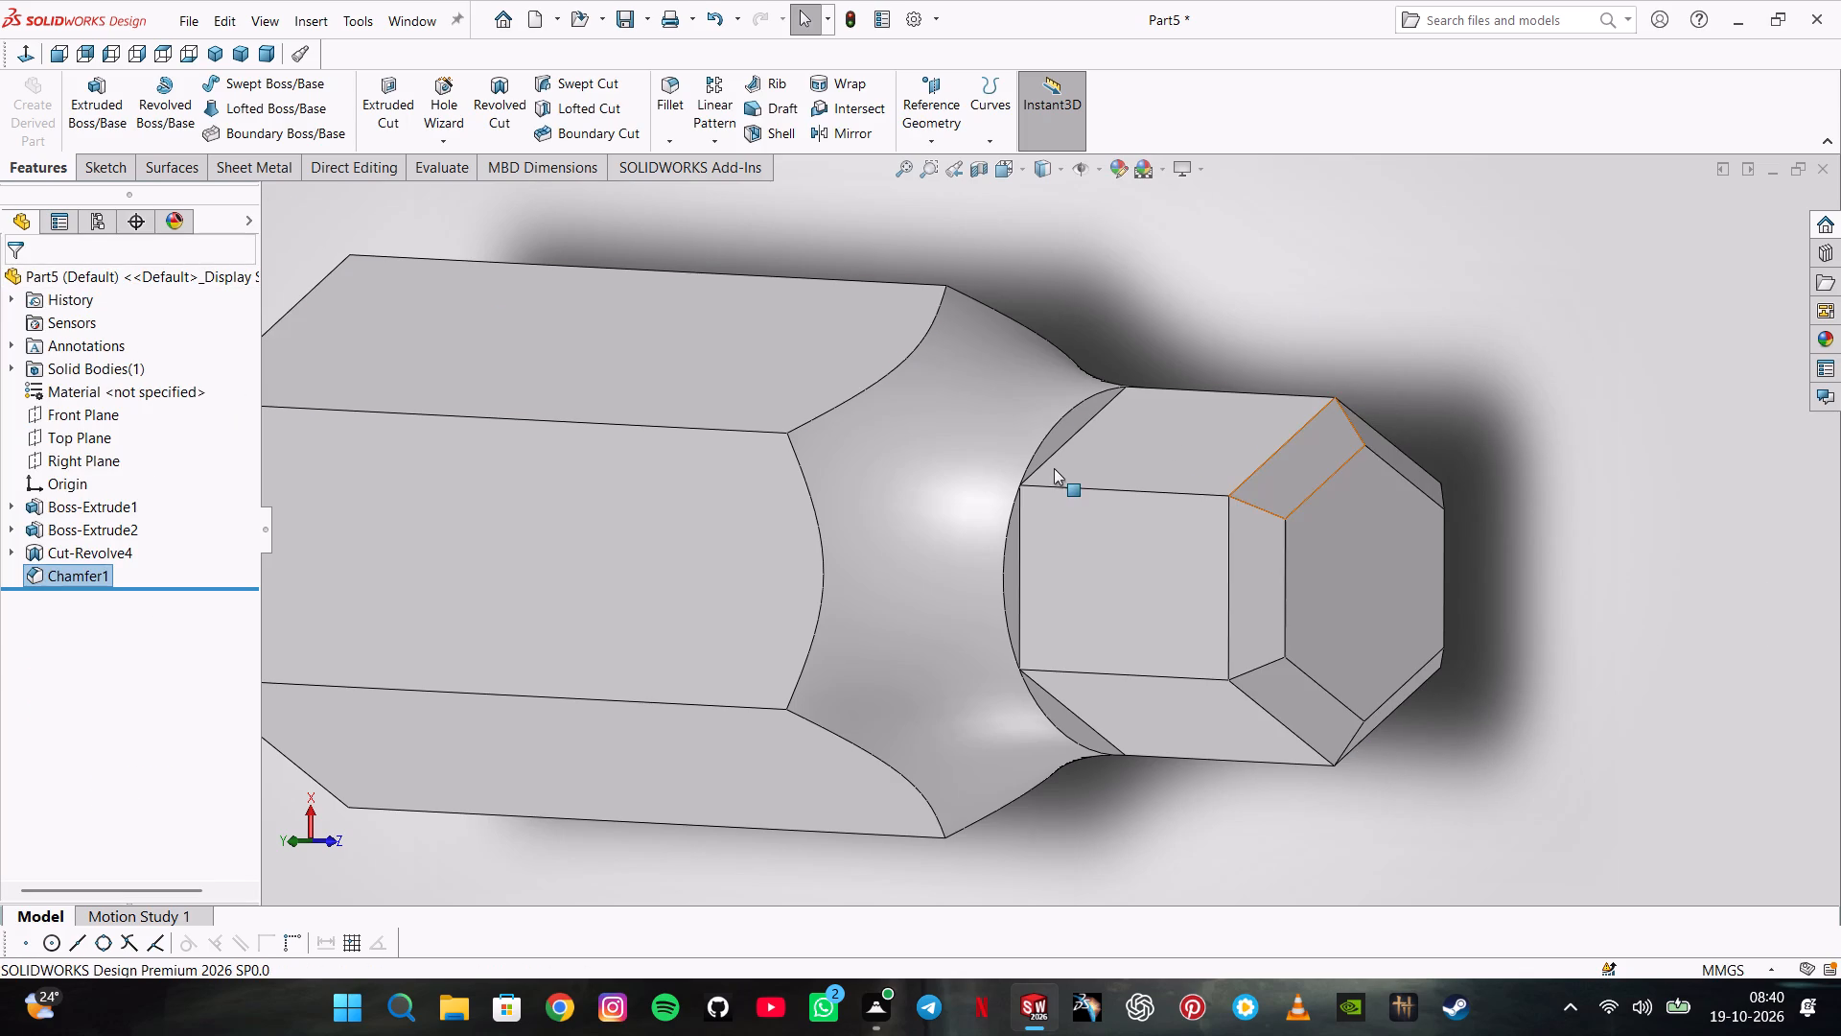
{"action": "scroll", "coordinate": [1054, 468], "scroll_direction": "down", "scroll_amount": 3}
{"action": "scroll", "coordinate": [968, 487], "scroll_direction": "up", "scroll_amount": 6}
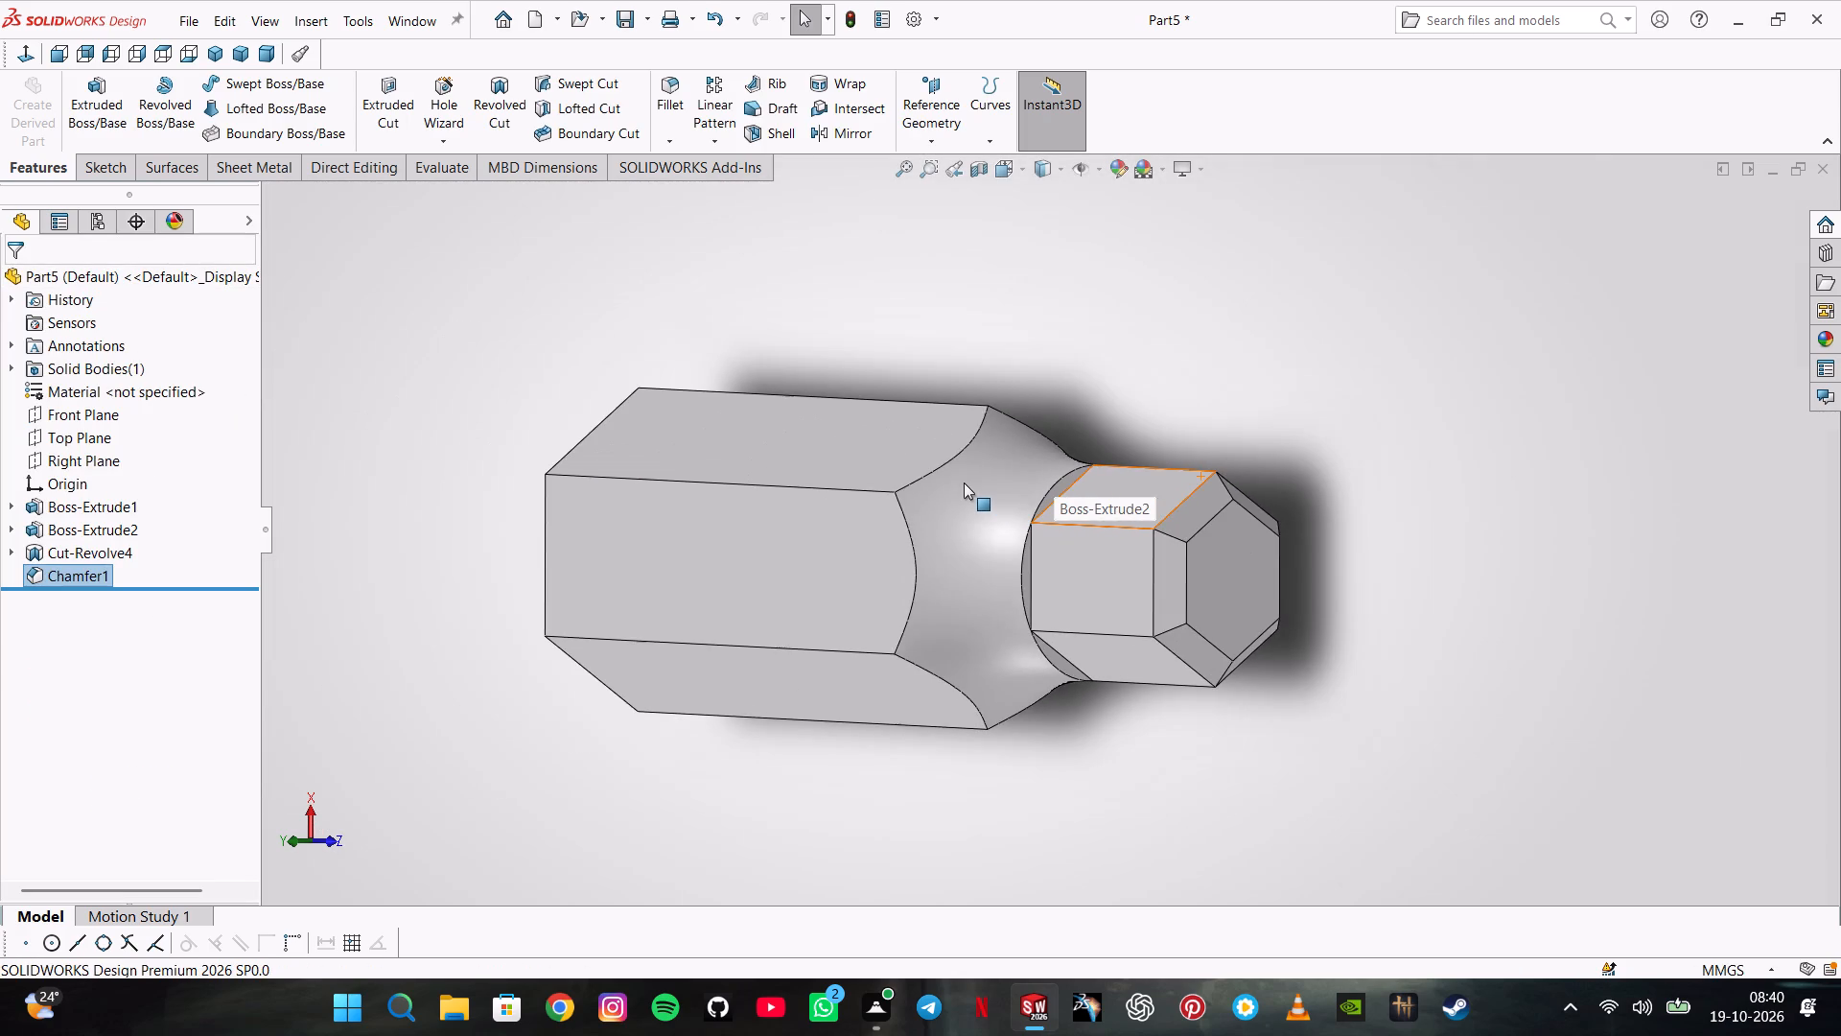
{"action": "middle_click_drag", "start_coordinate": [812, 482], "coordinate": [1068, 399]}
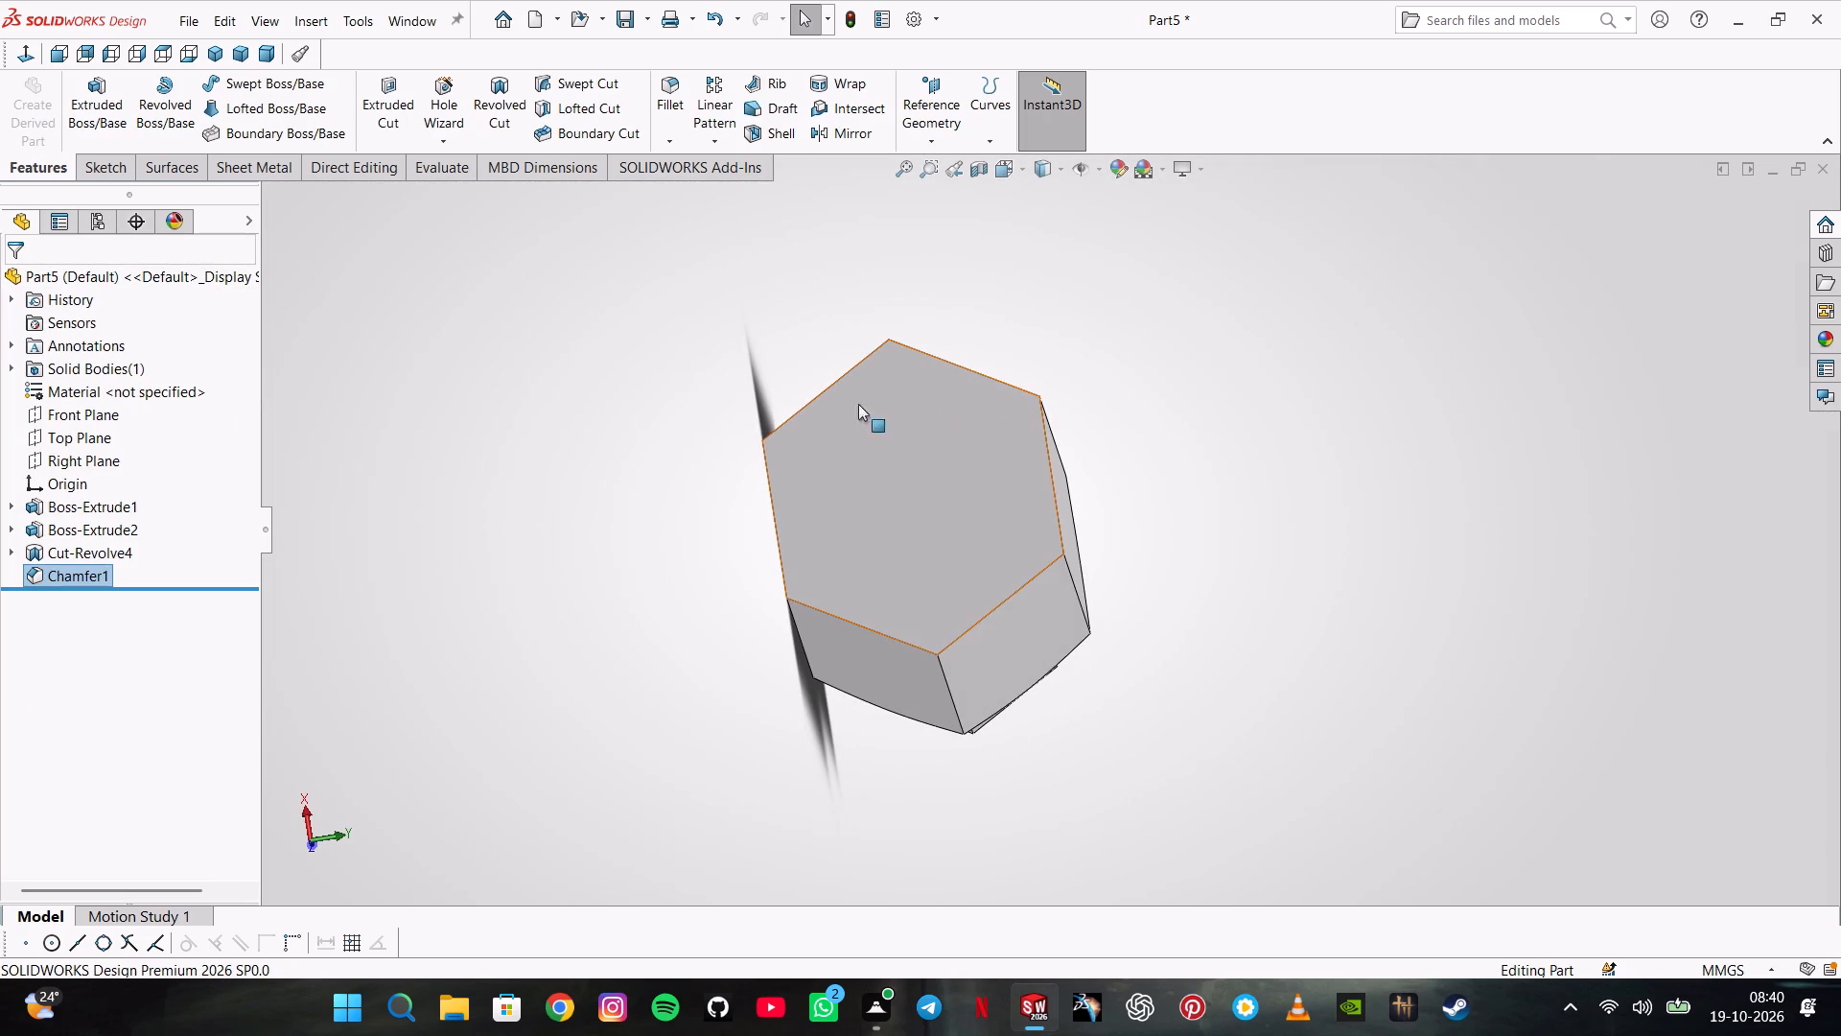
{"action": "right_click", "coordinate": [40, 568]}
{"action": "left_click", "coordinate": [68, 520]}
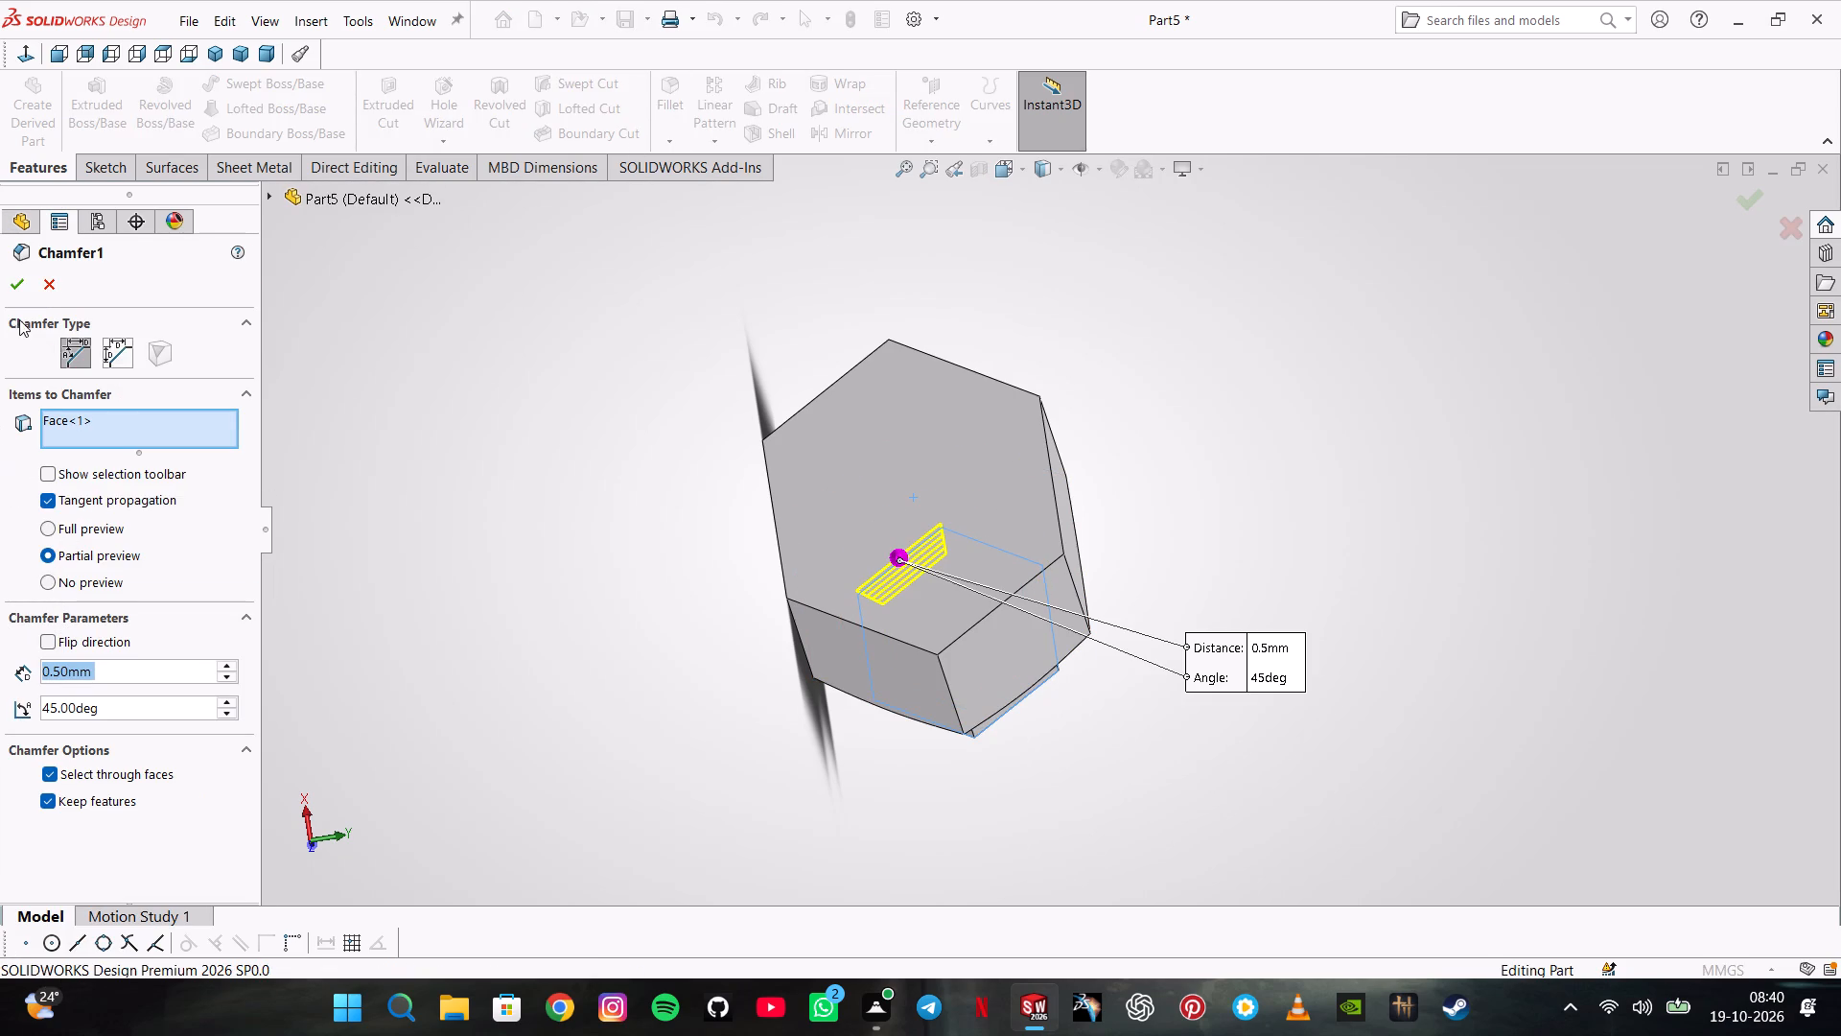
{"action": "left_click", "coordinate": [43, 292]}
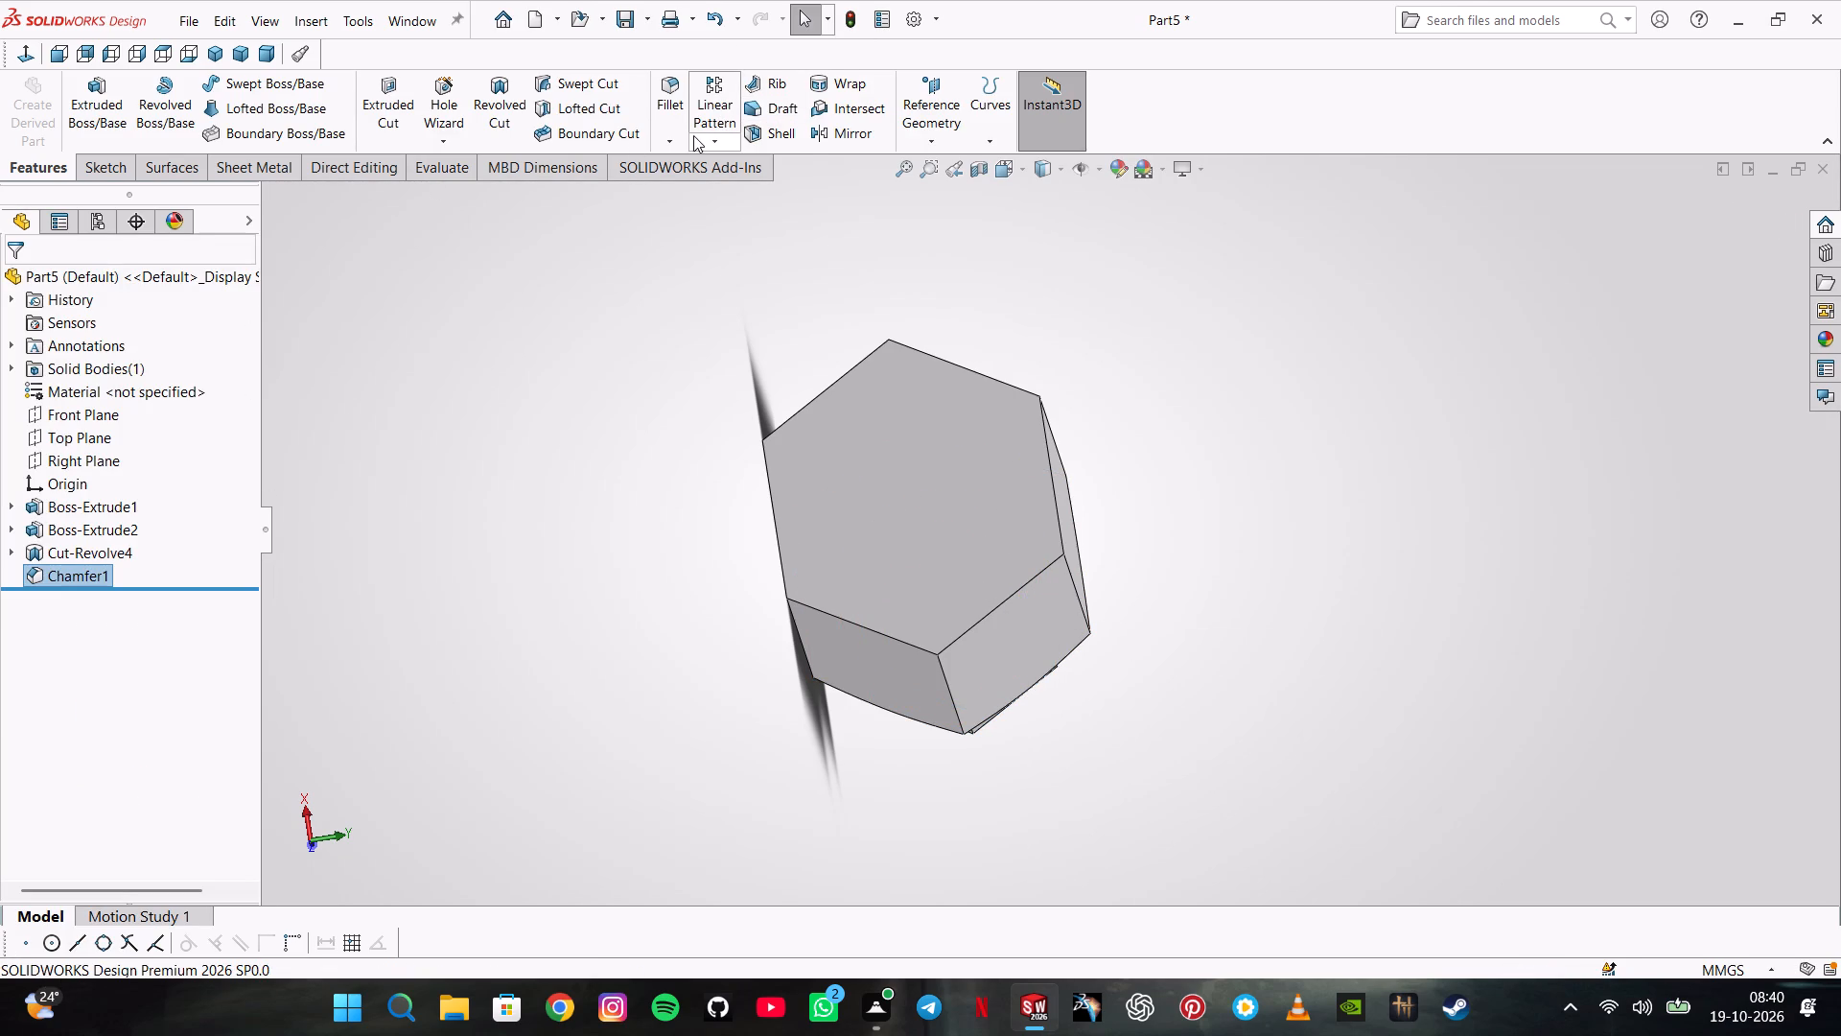
Chamfer the end face of the larger hexagon with a 1 mm distance at 45°.
{"action": "left_click", "coordinate": [692, 135]}
{"action": "left_click", "coordinate": [681, 144]}
{"action": "left_click", "coordinate": [678, 146]}
{"action": "left_click", "coordinate": [680, 183]}
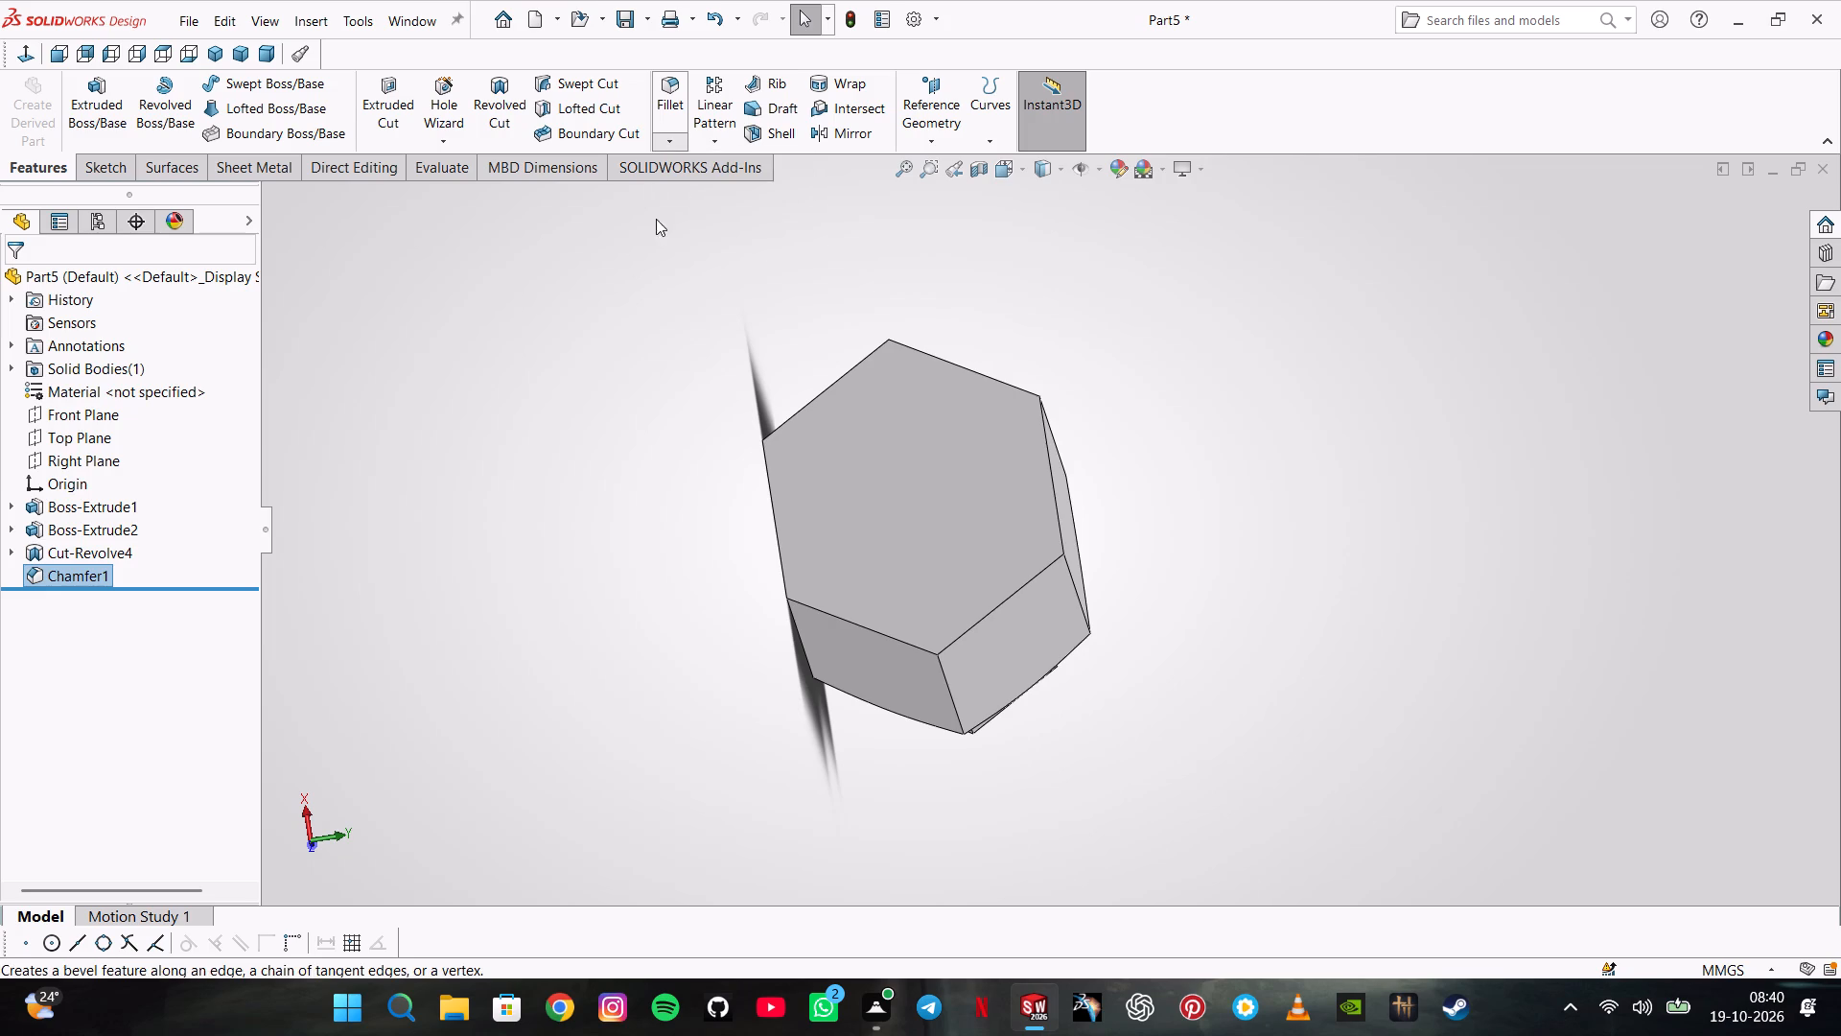
{"action": "left_click", "coordinate": [971, 485]}
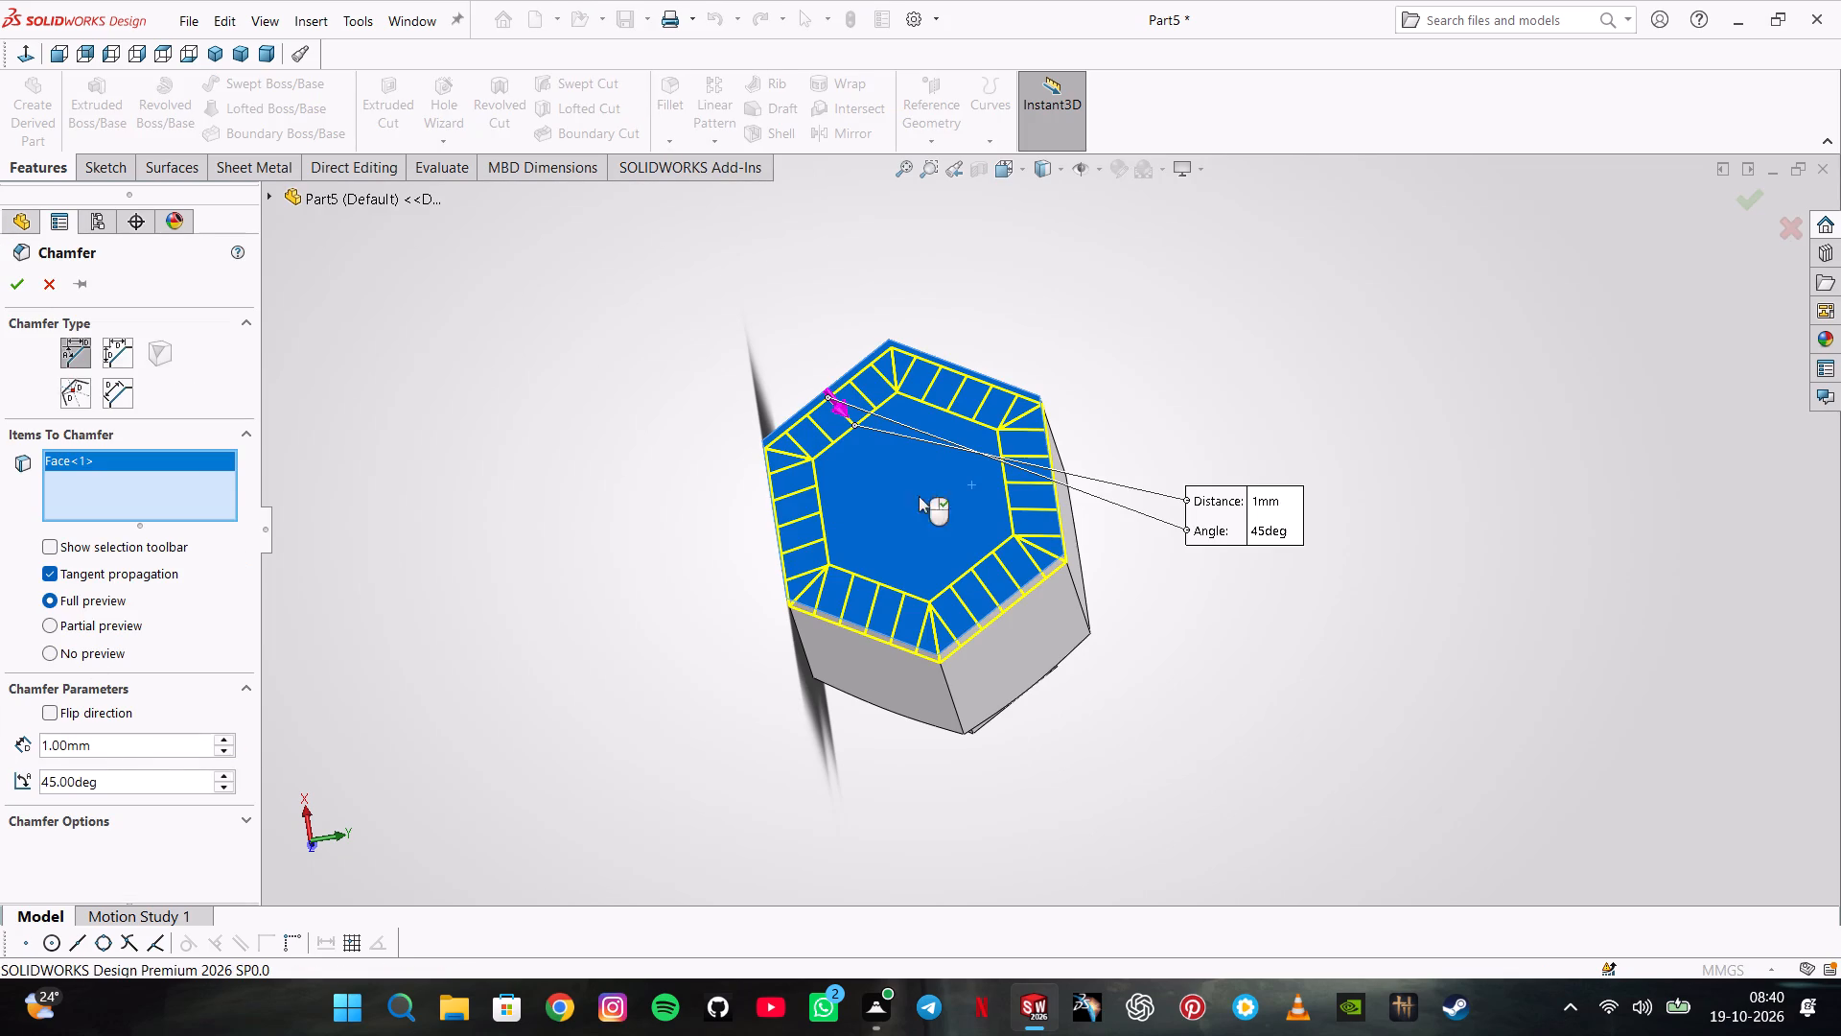
{"action": "left_click", "coordinate": [12, 286]}
{"action": "left_click", "coordinate": [1230, 231]}
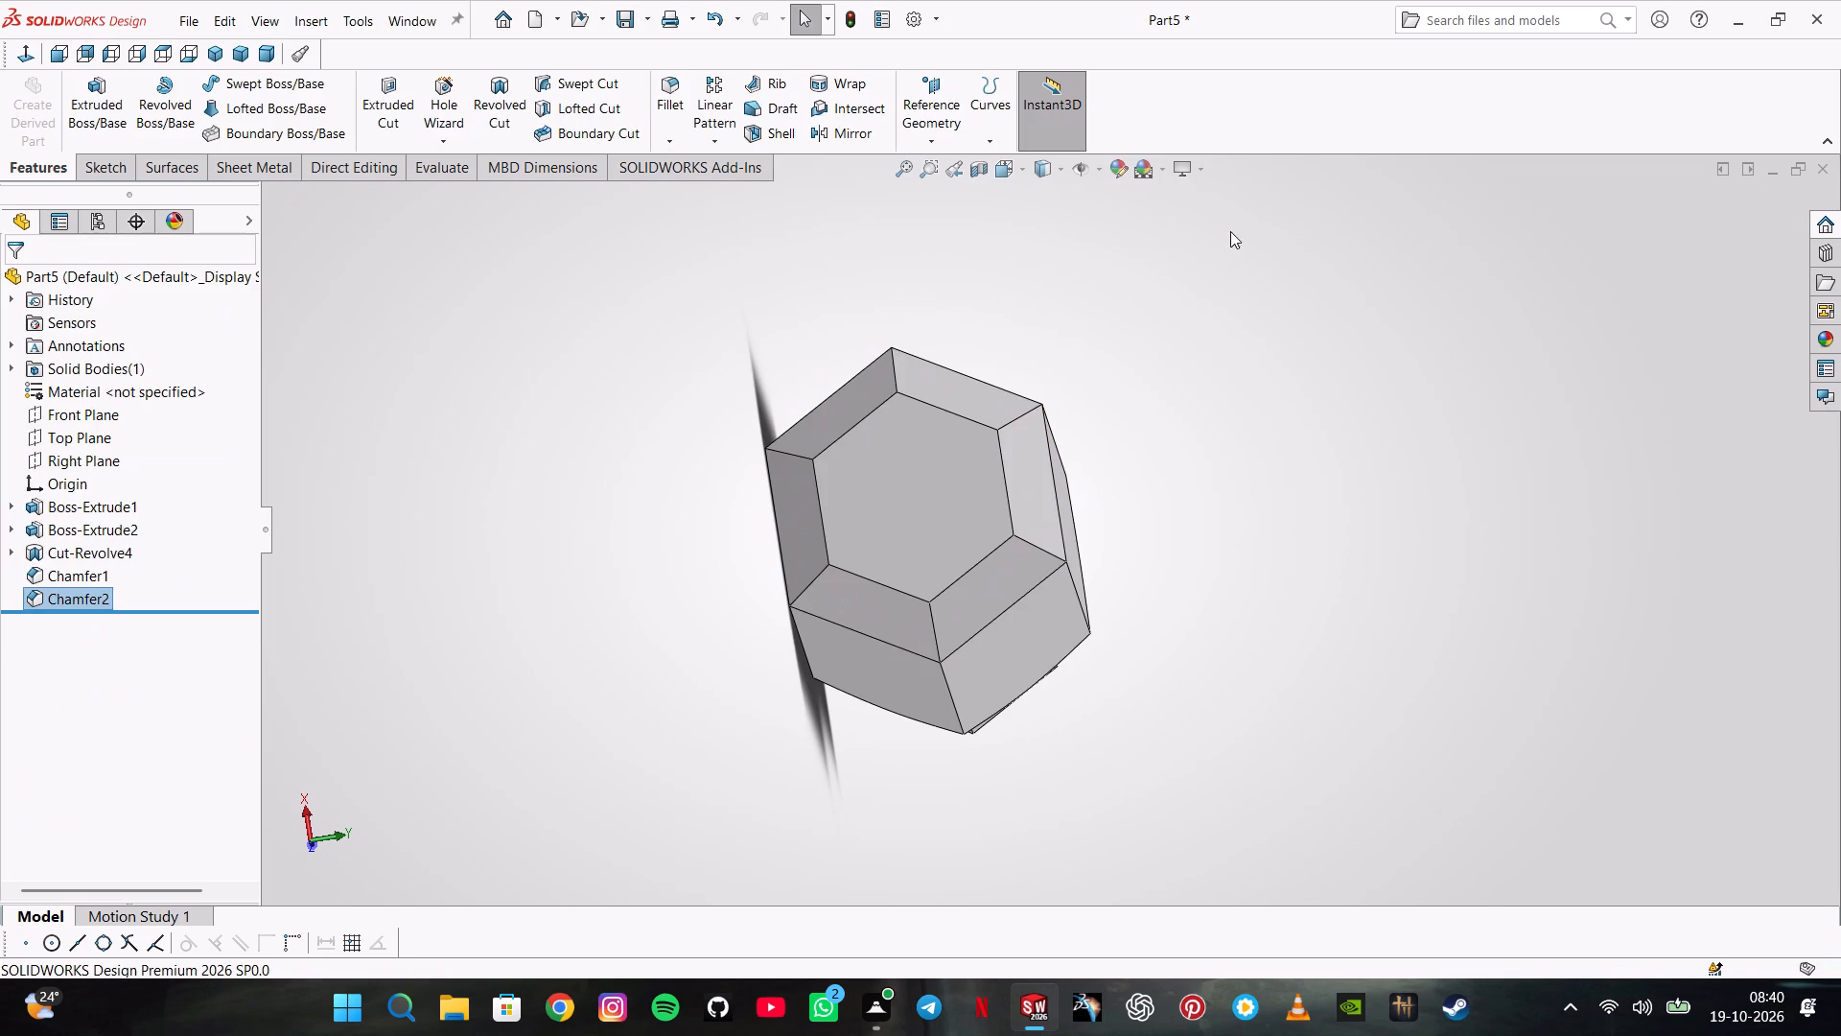
Inspect the chamfered part in 3D and examine the small flat shoulder face beside the smaller hexagon's base.
{"action": "middle_click_drag", "start_coordinate": [1191, 309], "coordinate": [1069, 425]}
{"action": "scroll", "coordinate": [1069, 425], "scroll_direction": "down", "scroll_amount": 3}
{"action": "scroll", "coordinate": [1109, 436], "scroll_direction": "up", "scroll_amount": 3}
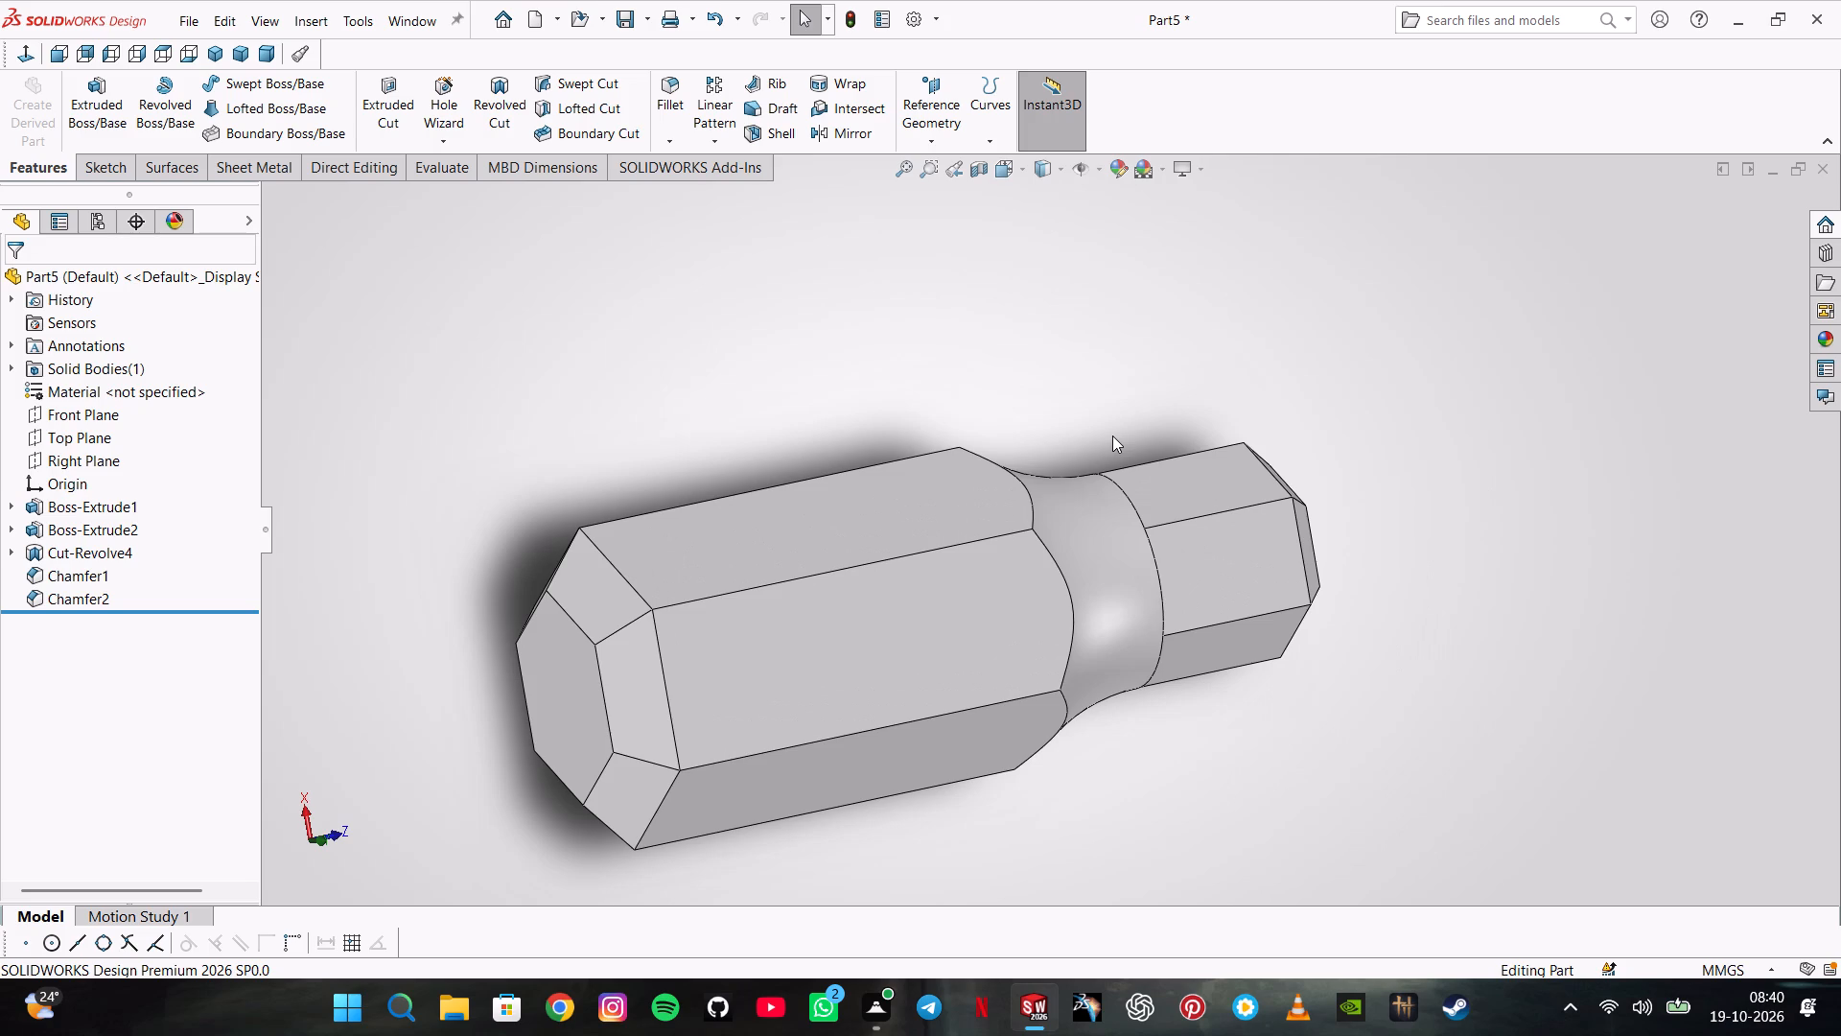
{"action": "middle_click_drag", "start_coordinate": [1115, 437], "coordinate": [1008, 485]}
{"action": "scroll", "coordinate": [1008, 485], "scroll_direction": "down", "scroll_amount": 4}
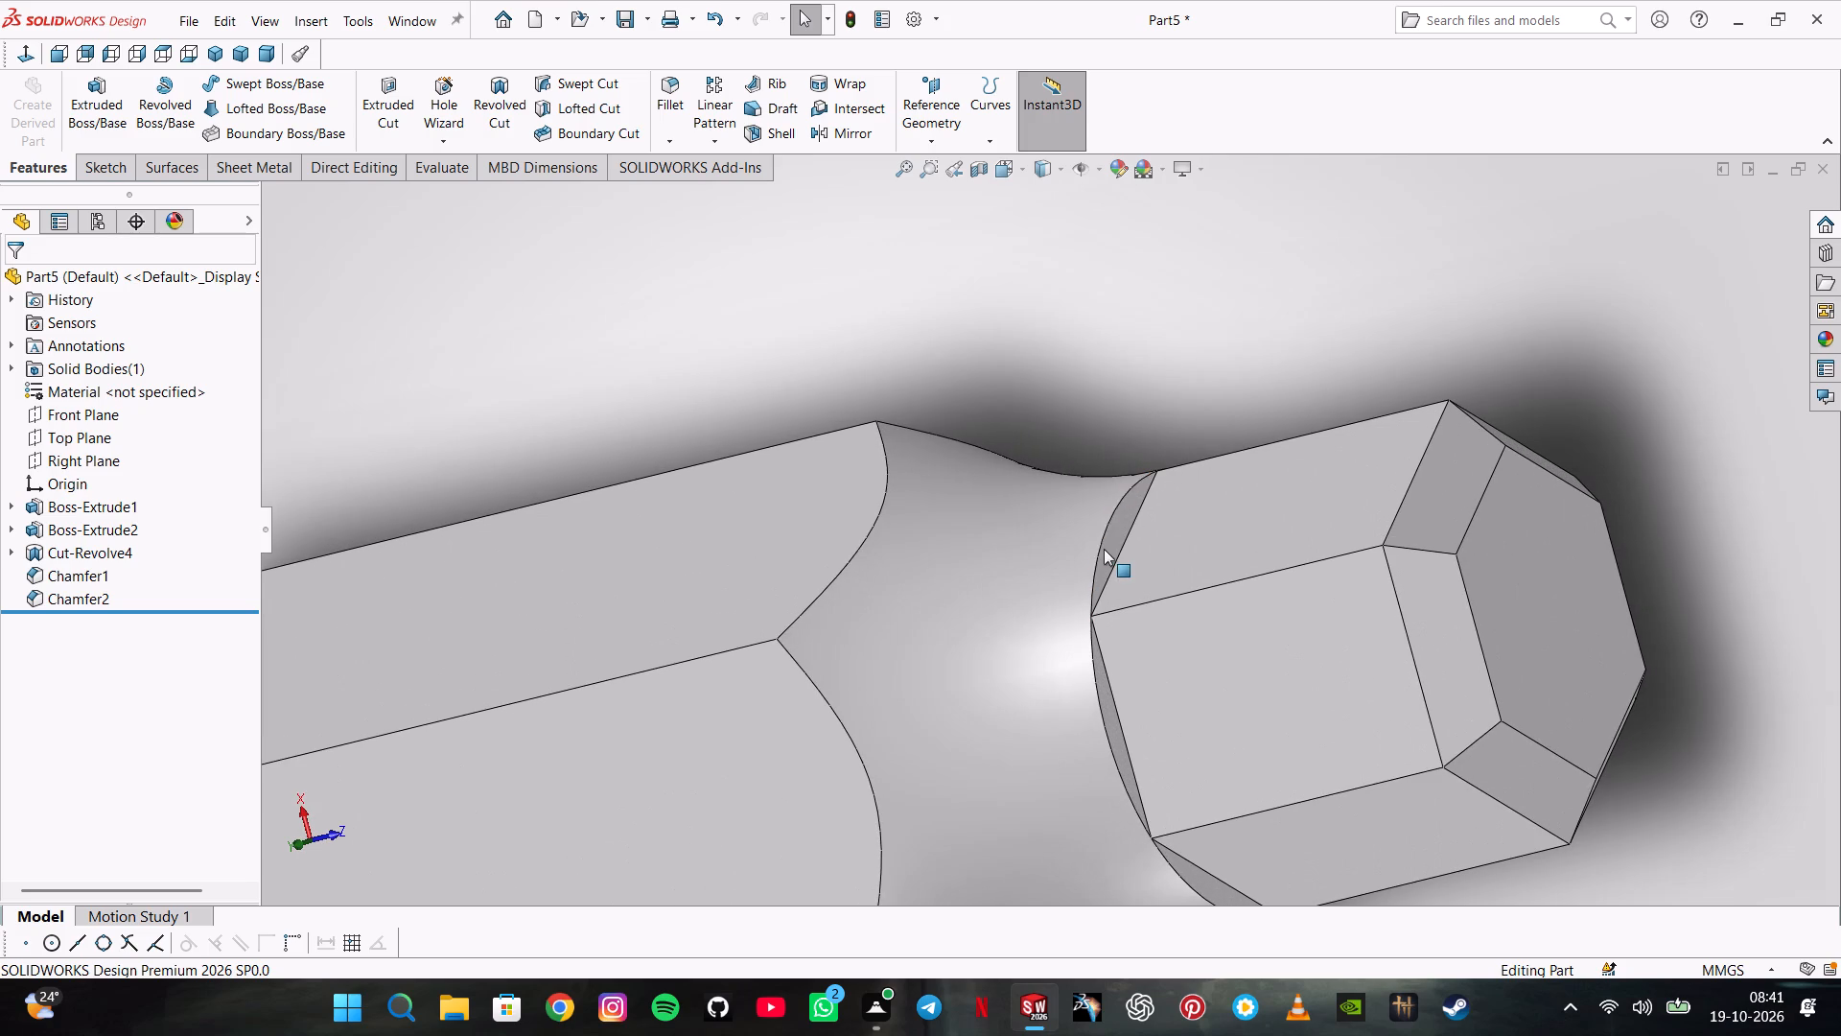
{"action": "left_click", "coordinate": [1104, 549]}
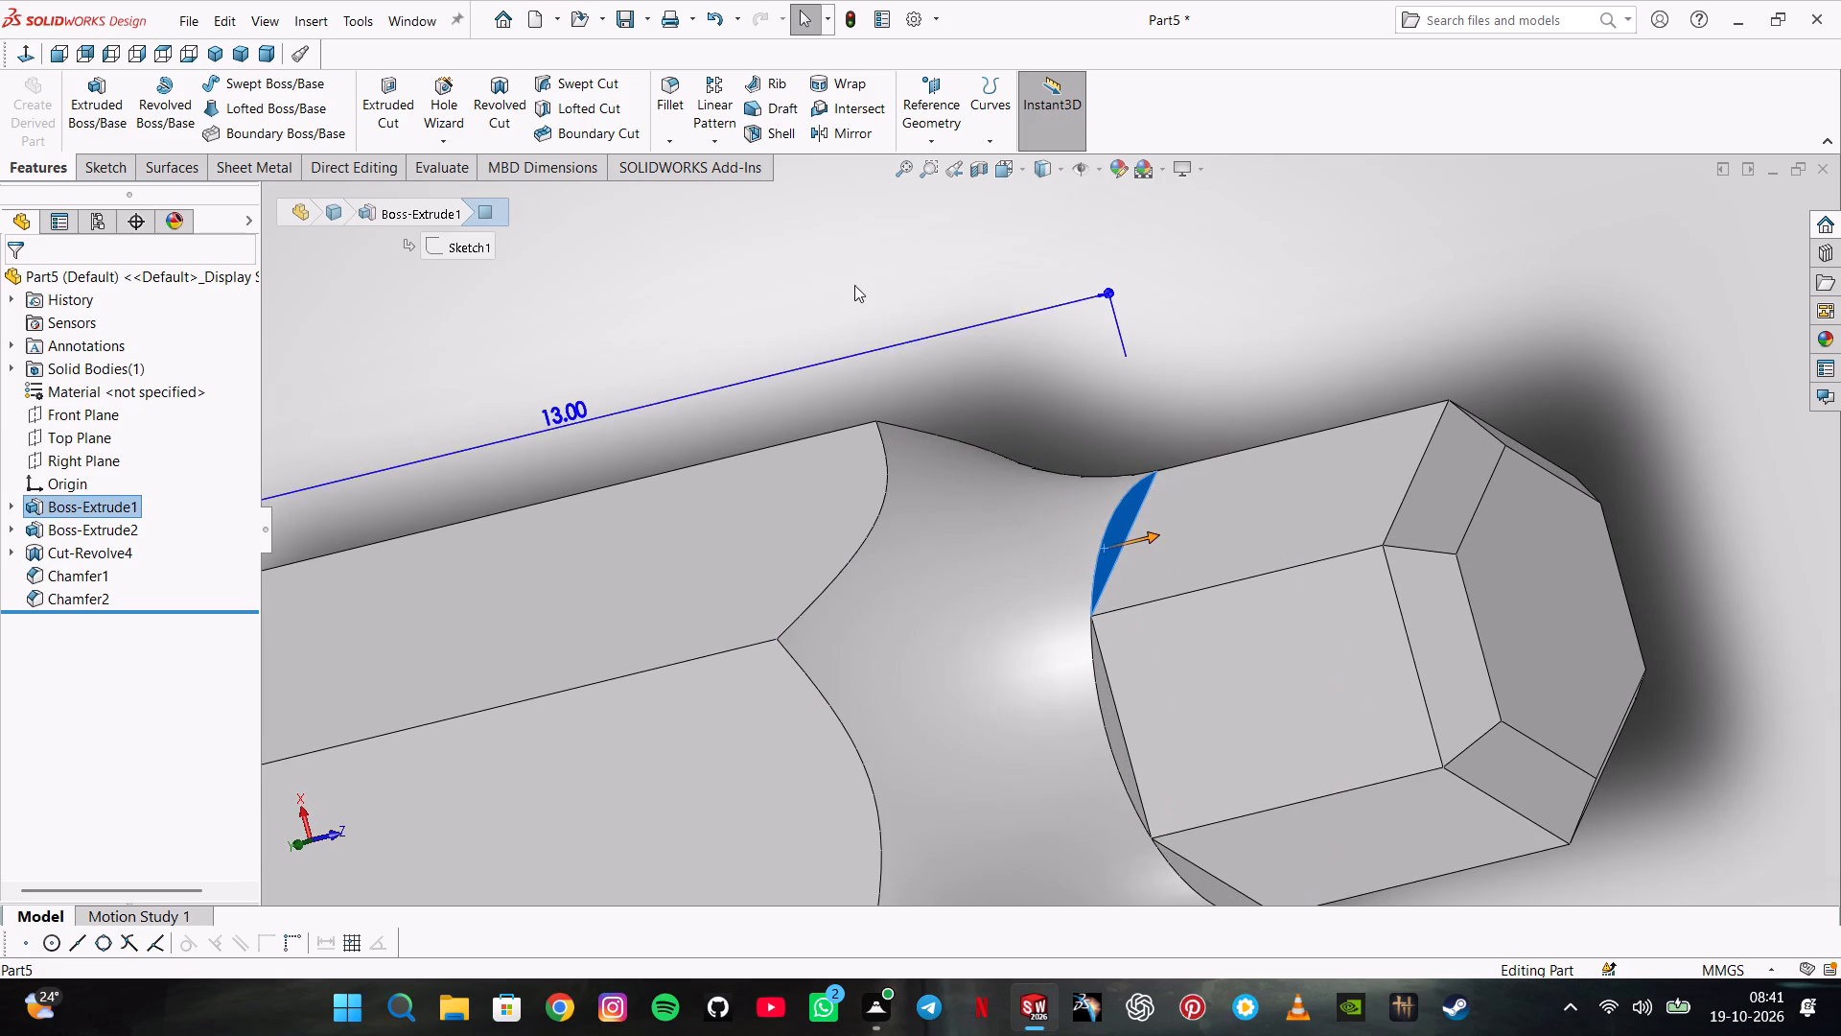
{"action": "key", "text": "Escape"}
{"action": "key", "text": "Escape"}
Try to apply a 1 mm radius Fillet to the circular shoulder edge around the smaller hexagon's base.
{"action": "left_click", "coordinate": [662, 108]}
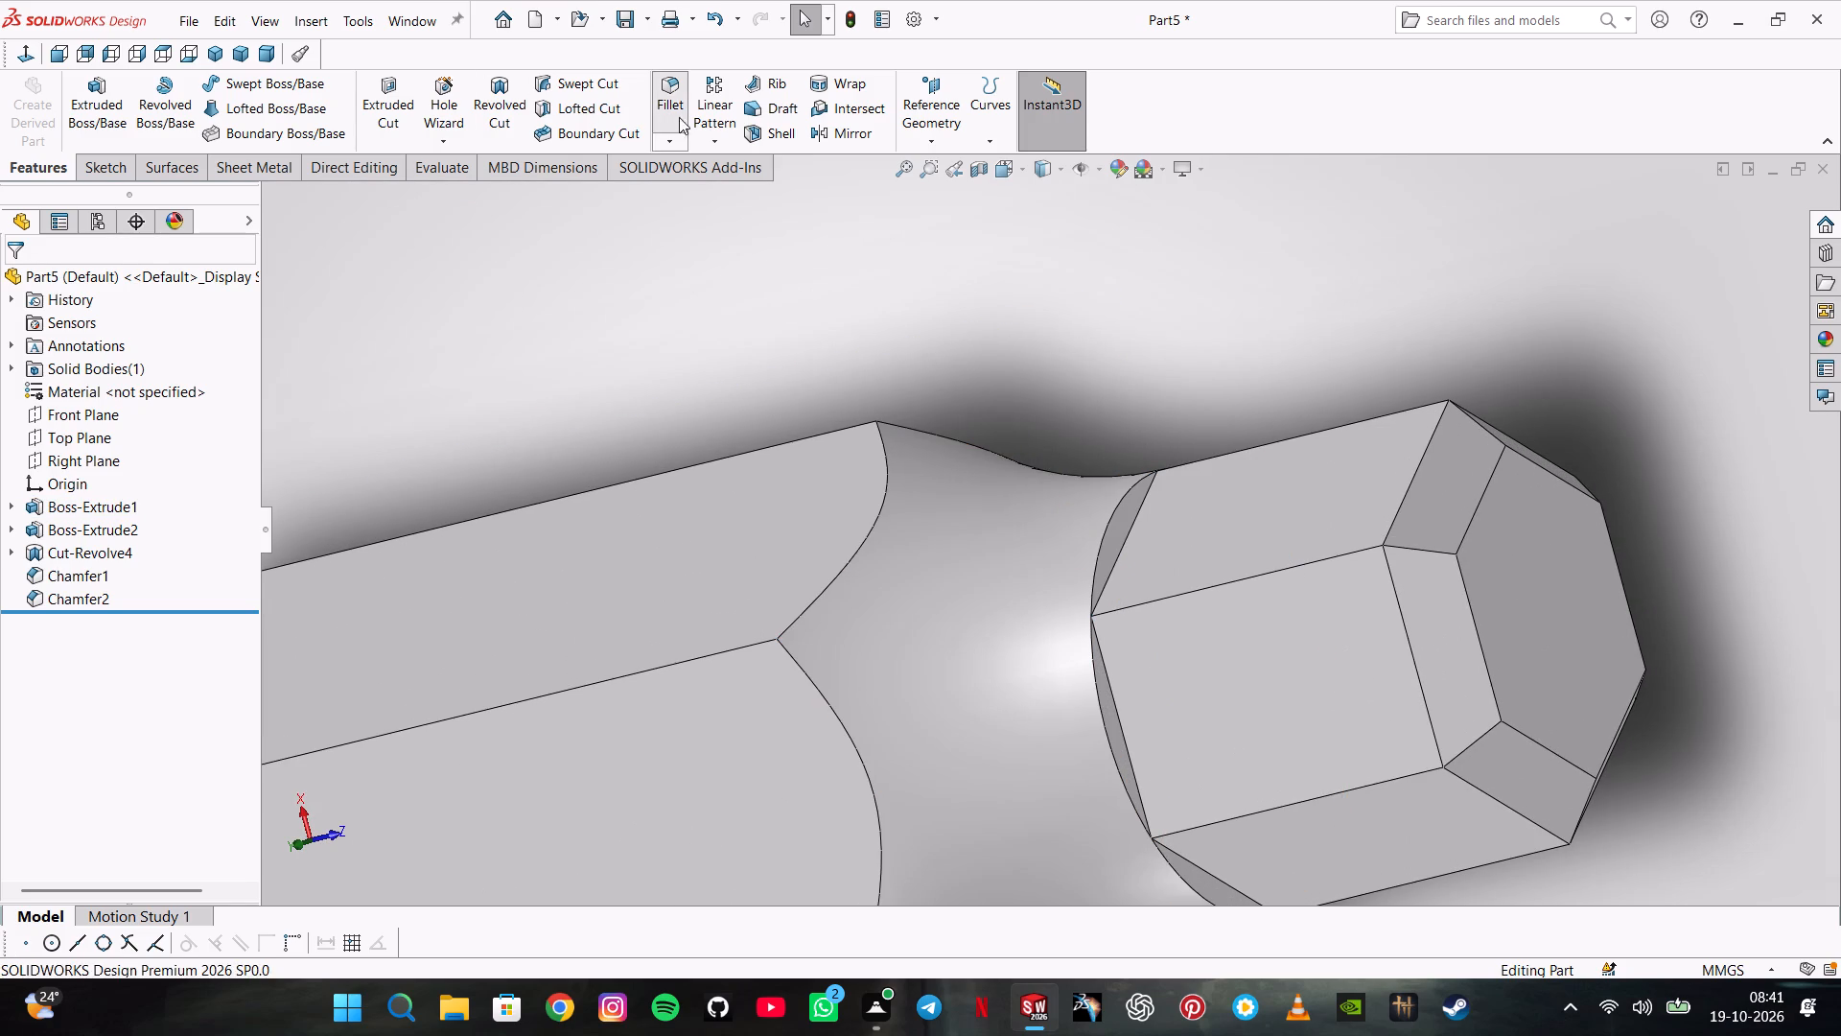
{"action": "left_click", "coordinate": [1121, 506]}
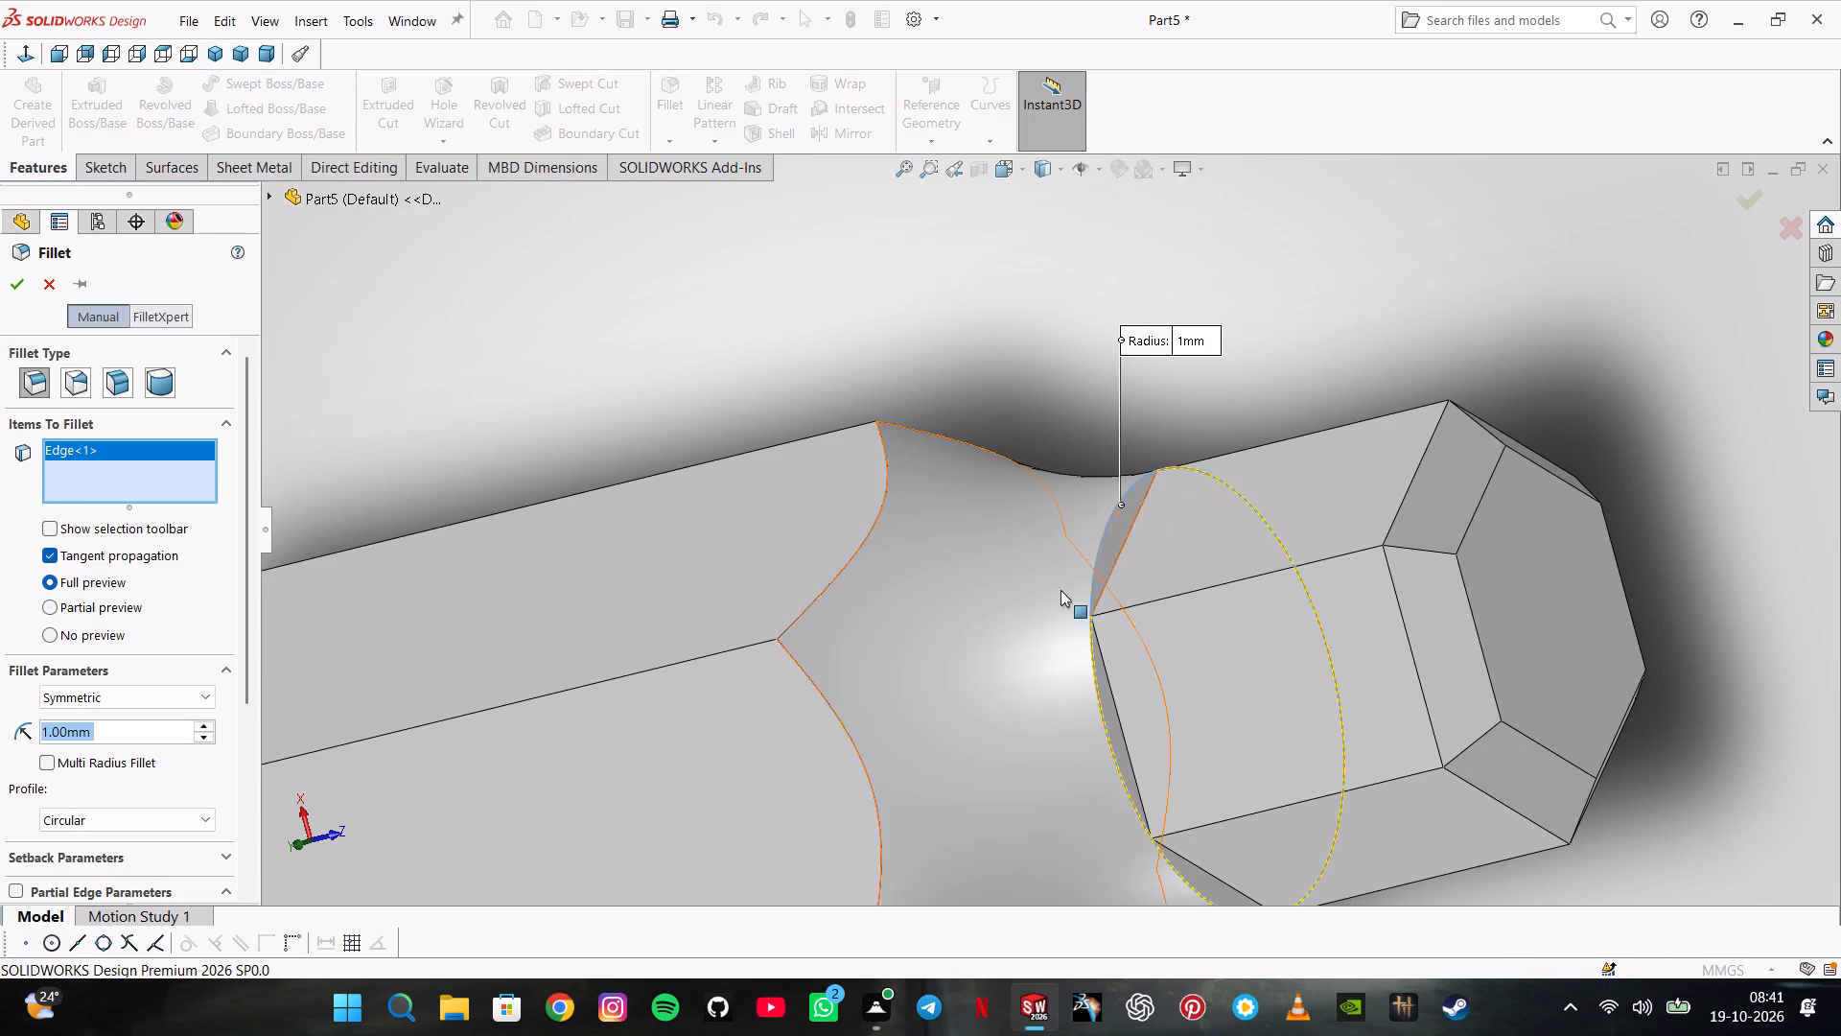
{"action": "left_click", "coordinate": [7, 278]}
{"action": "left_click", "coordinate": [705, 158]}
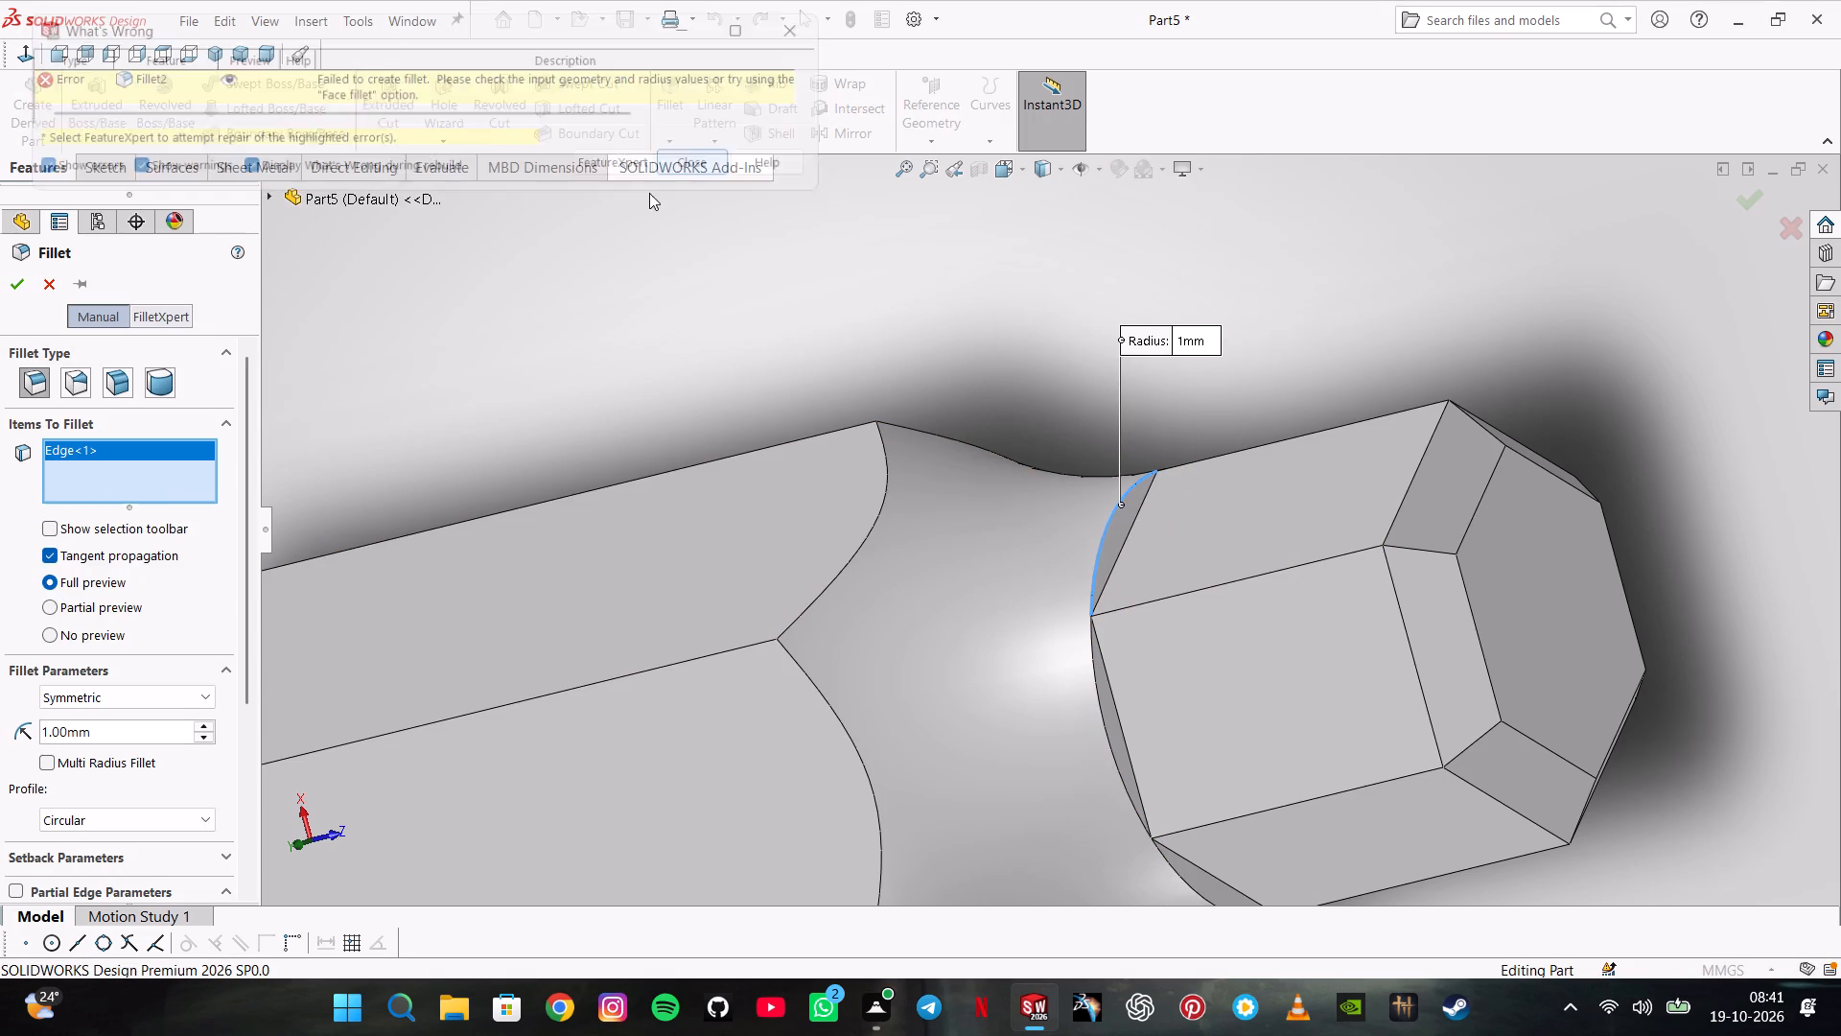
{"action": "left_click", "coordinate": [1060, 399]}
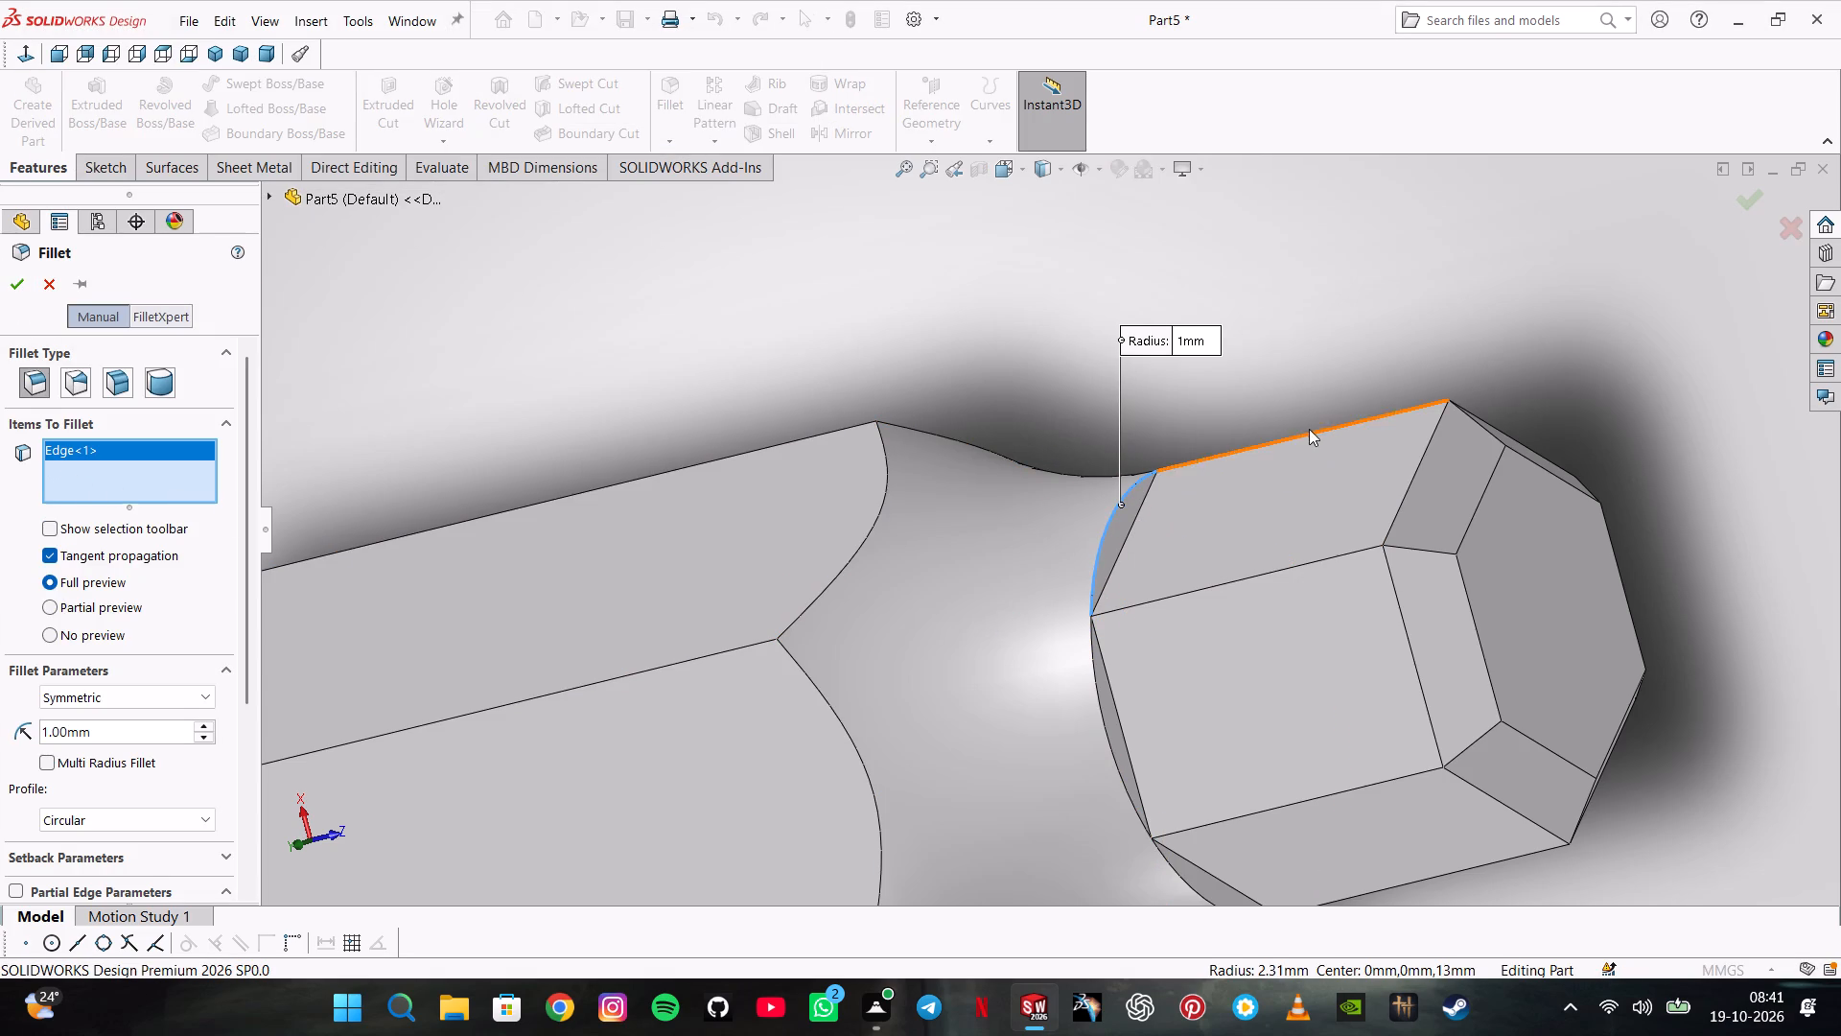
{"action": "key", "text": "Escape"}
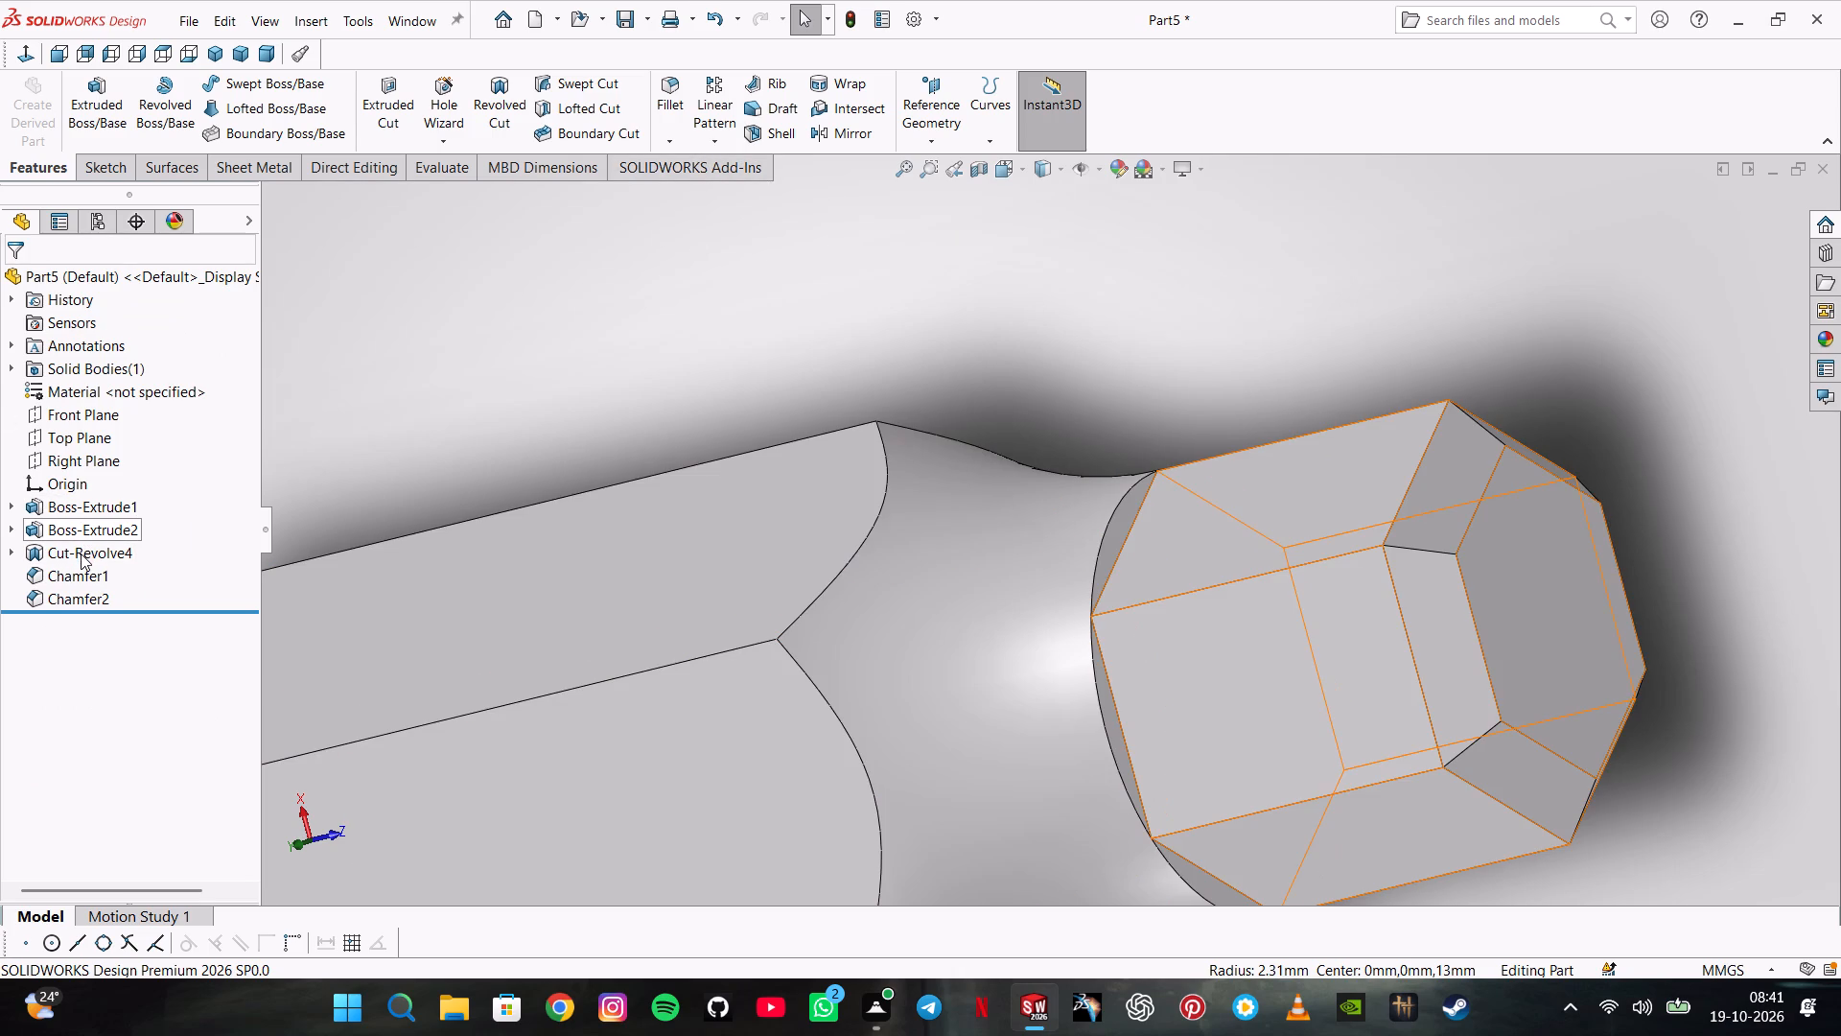
Edit the smaller hexagon's extrusion to add a second direction, Blind 4 mm, back into the larger hexagon.
{"action": "left_click", "coordinate": [80, 527]}
{"action": "left_click", "coordinate": [106, 469]}
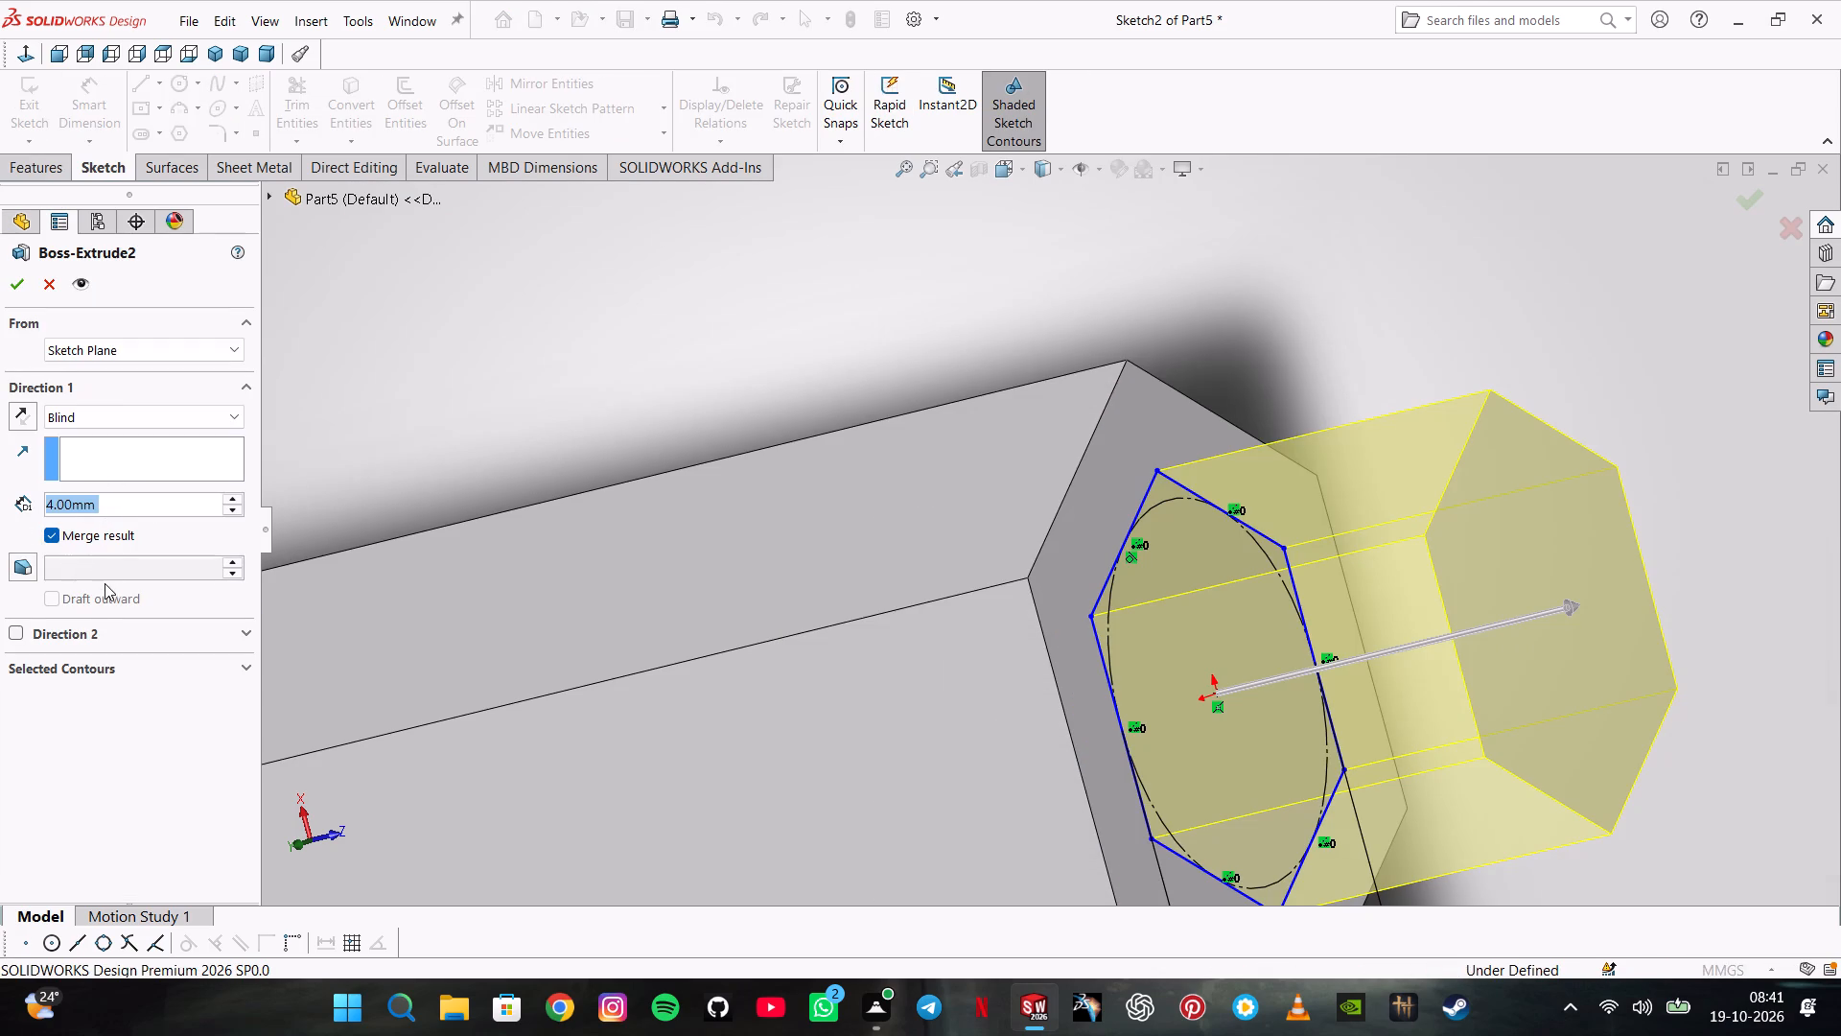
{"action": "left_click", "coordinate": [68, 630]}
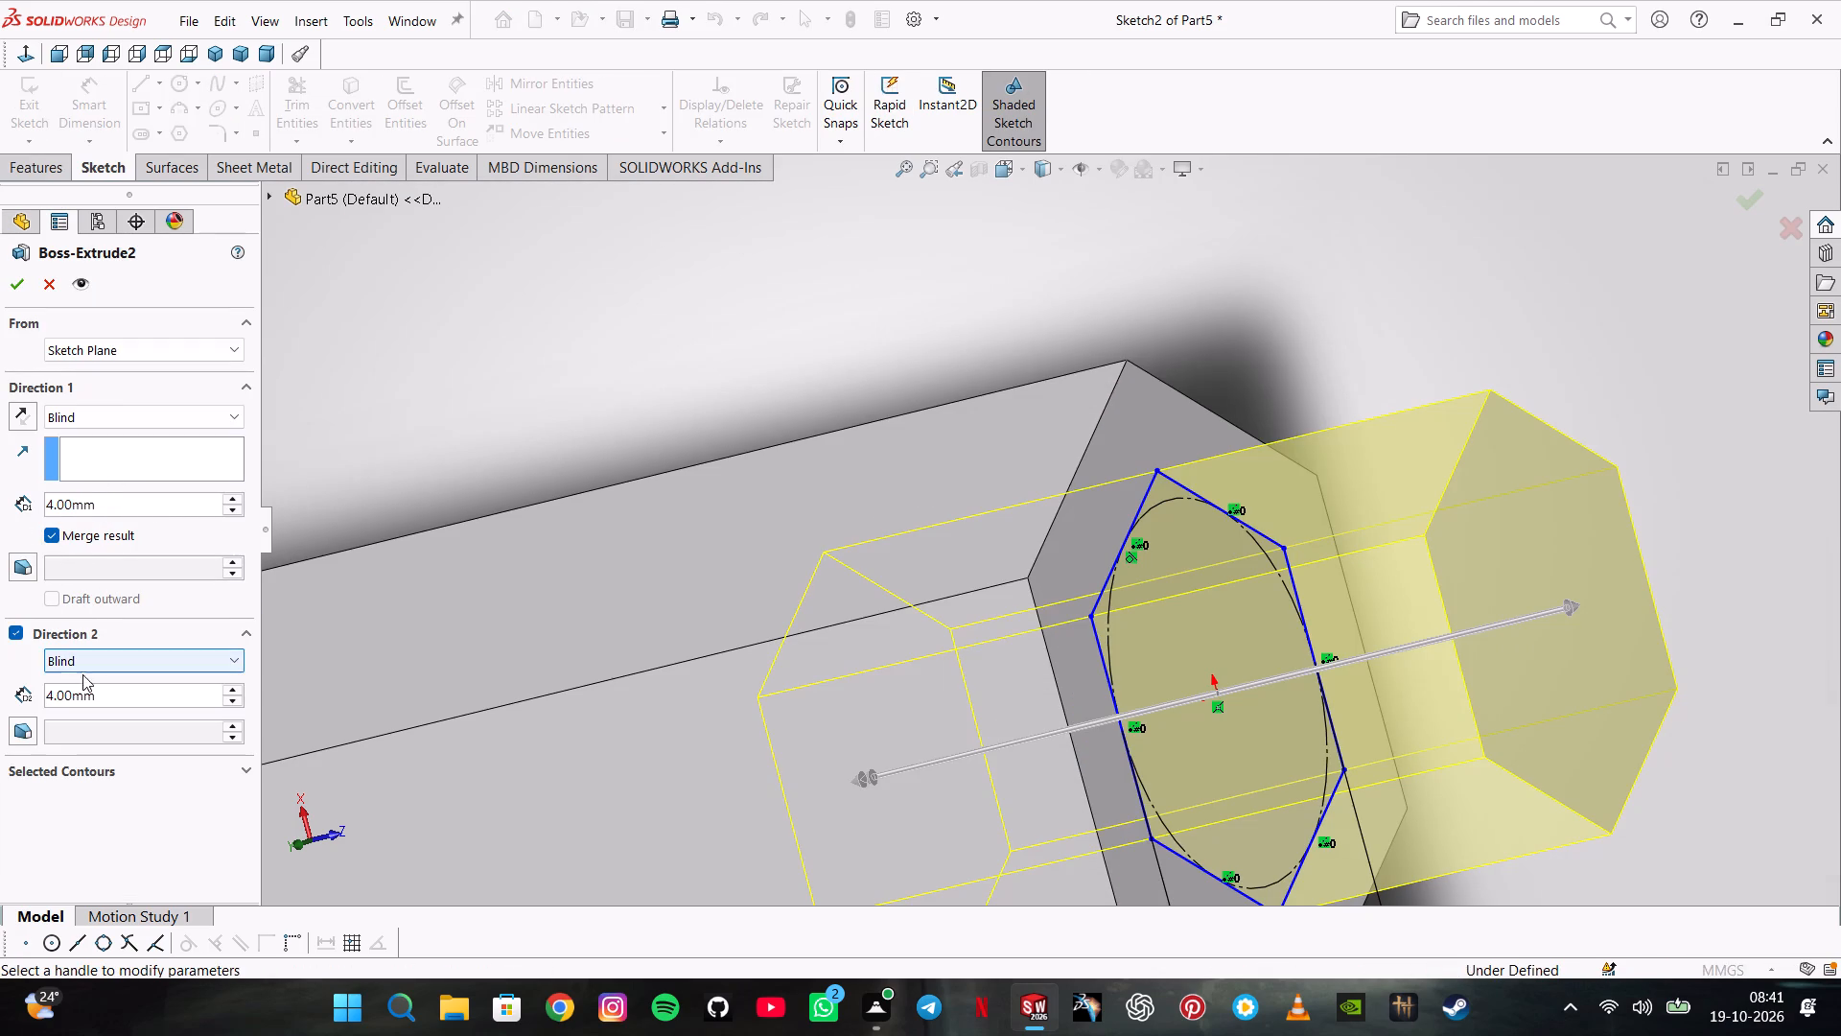
{"action": "left_click", "coordinate": [22, 271]}
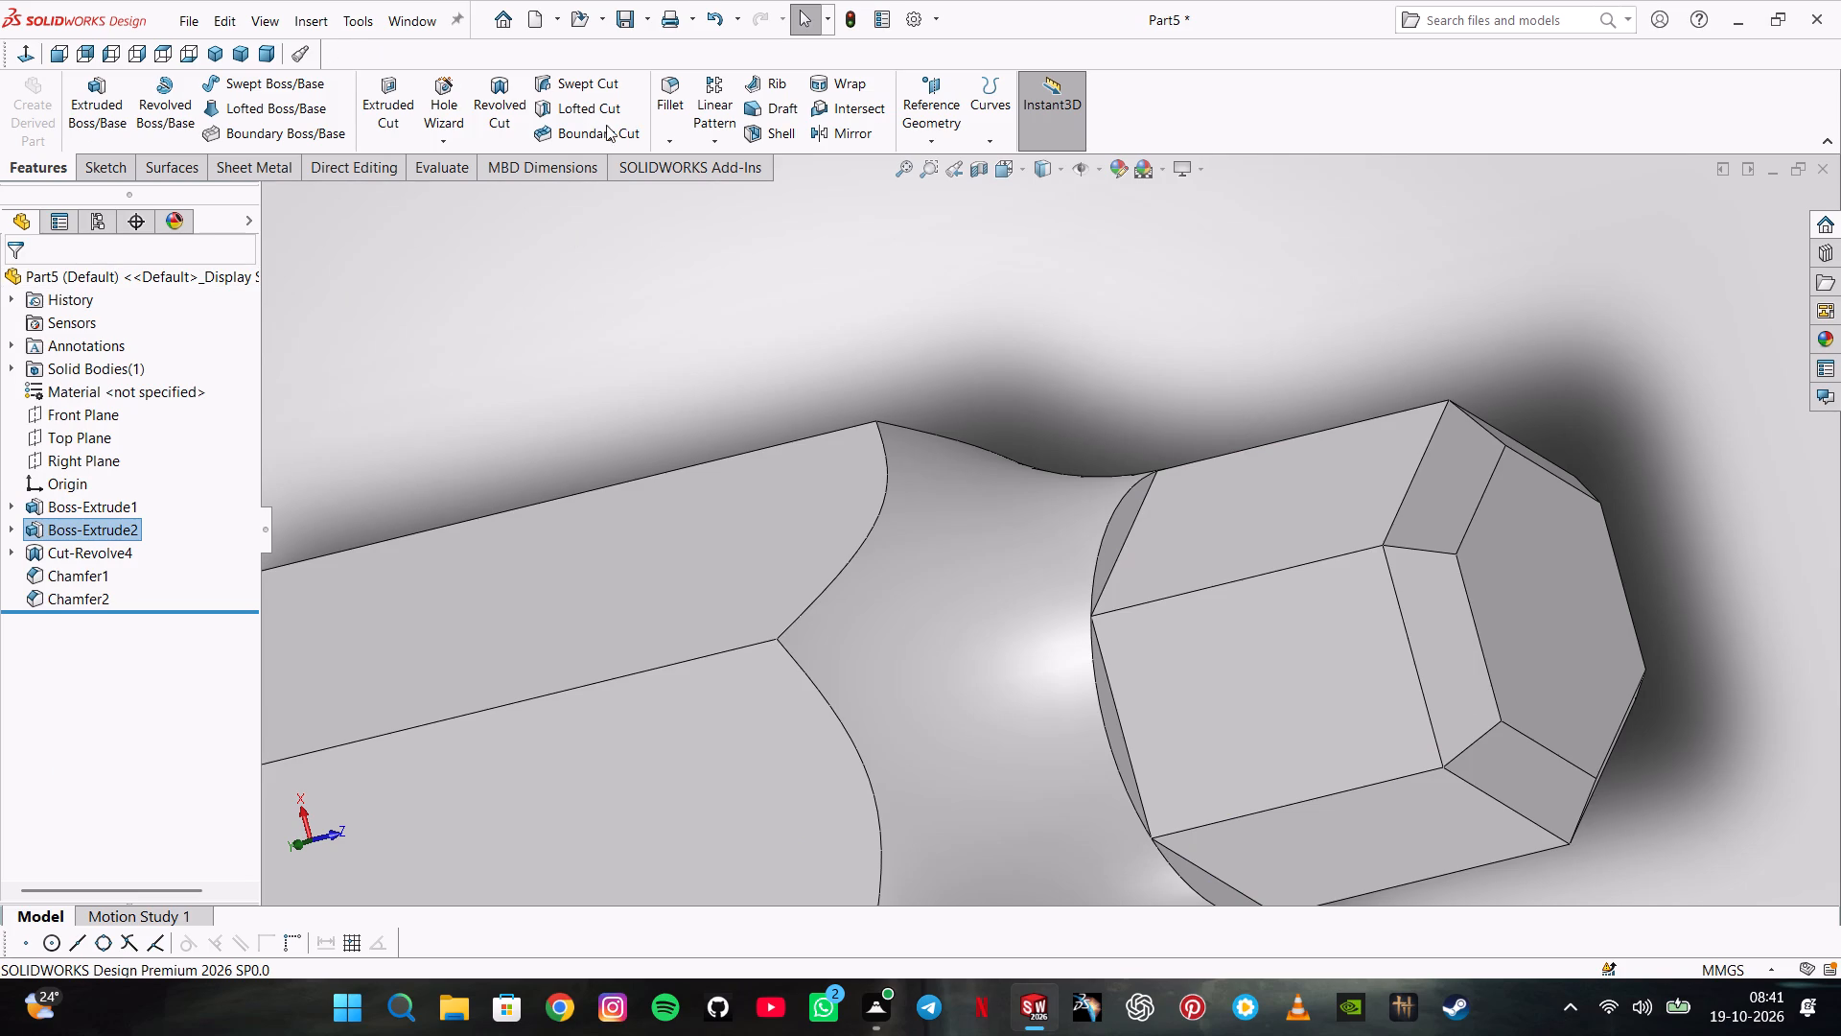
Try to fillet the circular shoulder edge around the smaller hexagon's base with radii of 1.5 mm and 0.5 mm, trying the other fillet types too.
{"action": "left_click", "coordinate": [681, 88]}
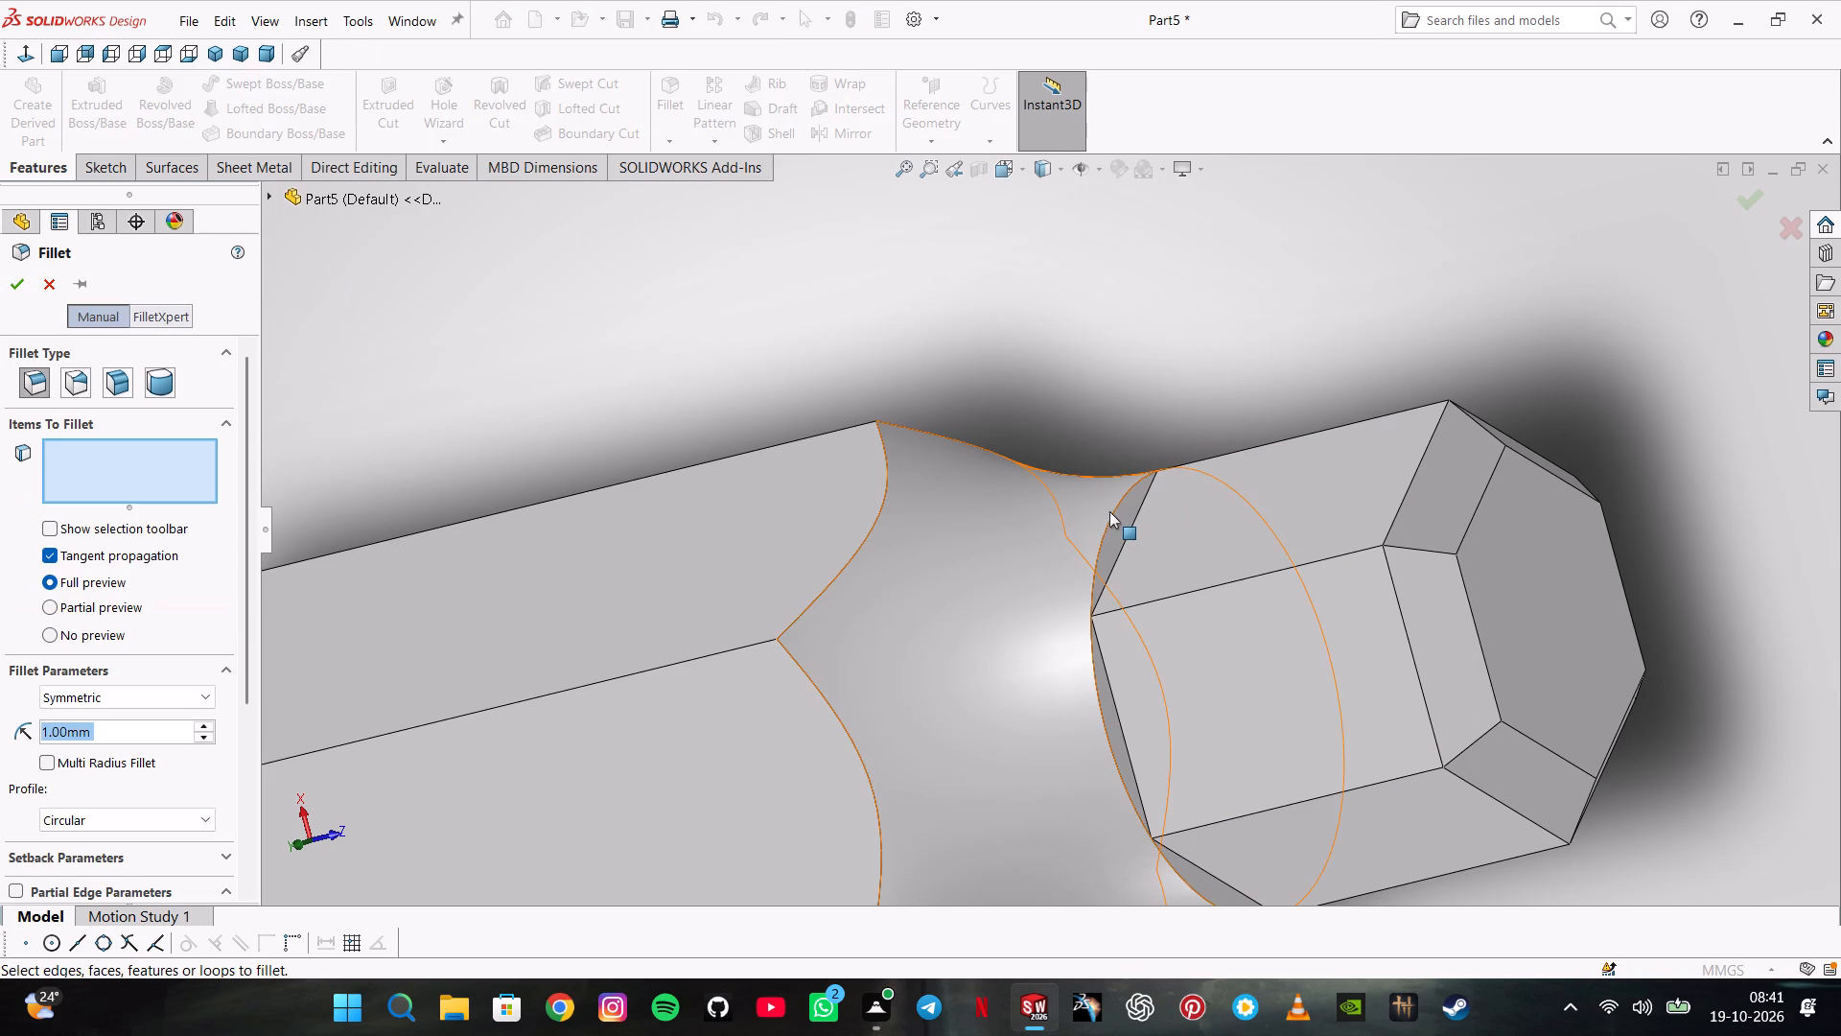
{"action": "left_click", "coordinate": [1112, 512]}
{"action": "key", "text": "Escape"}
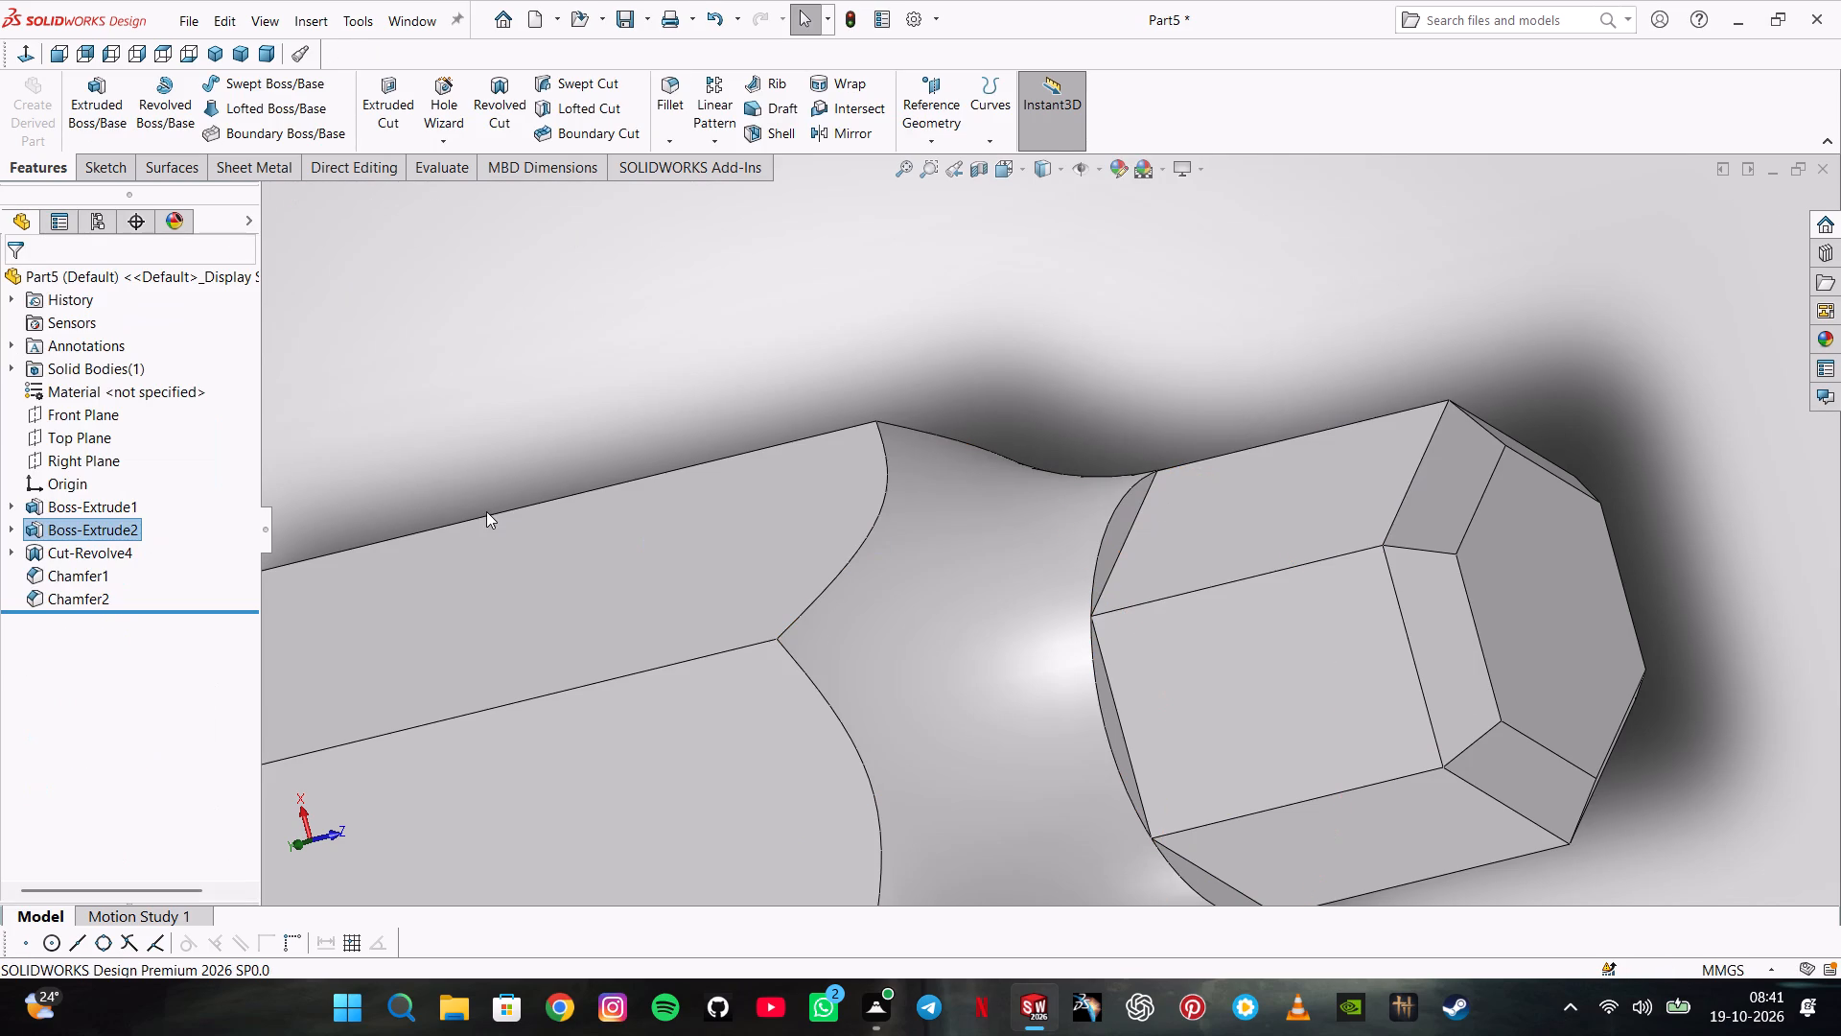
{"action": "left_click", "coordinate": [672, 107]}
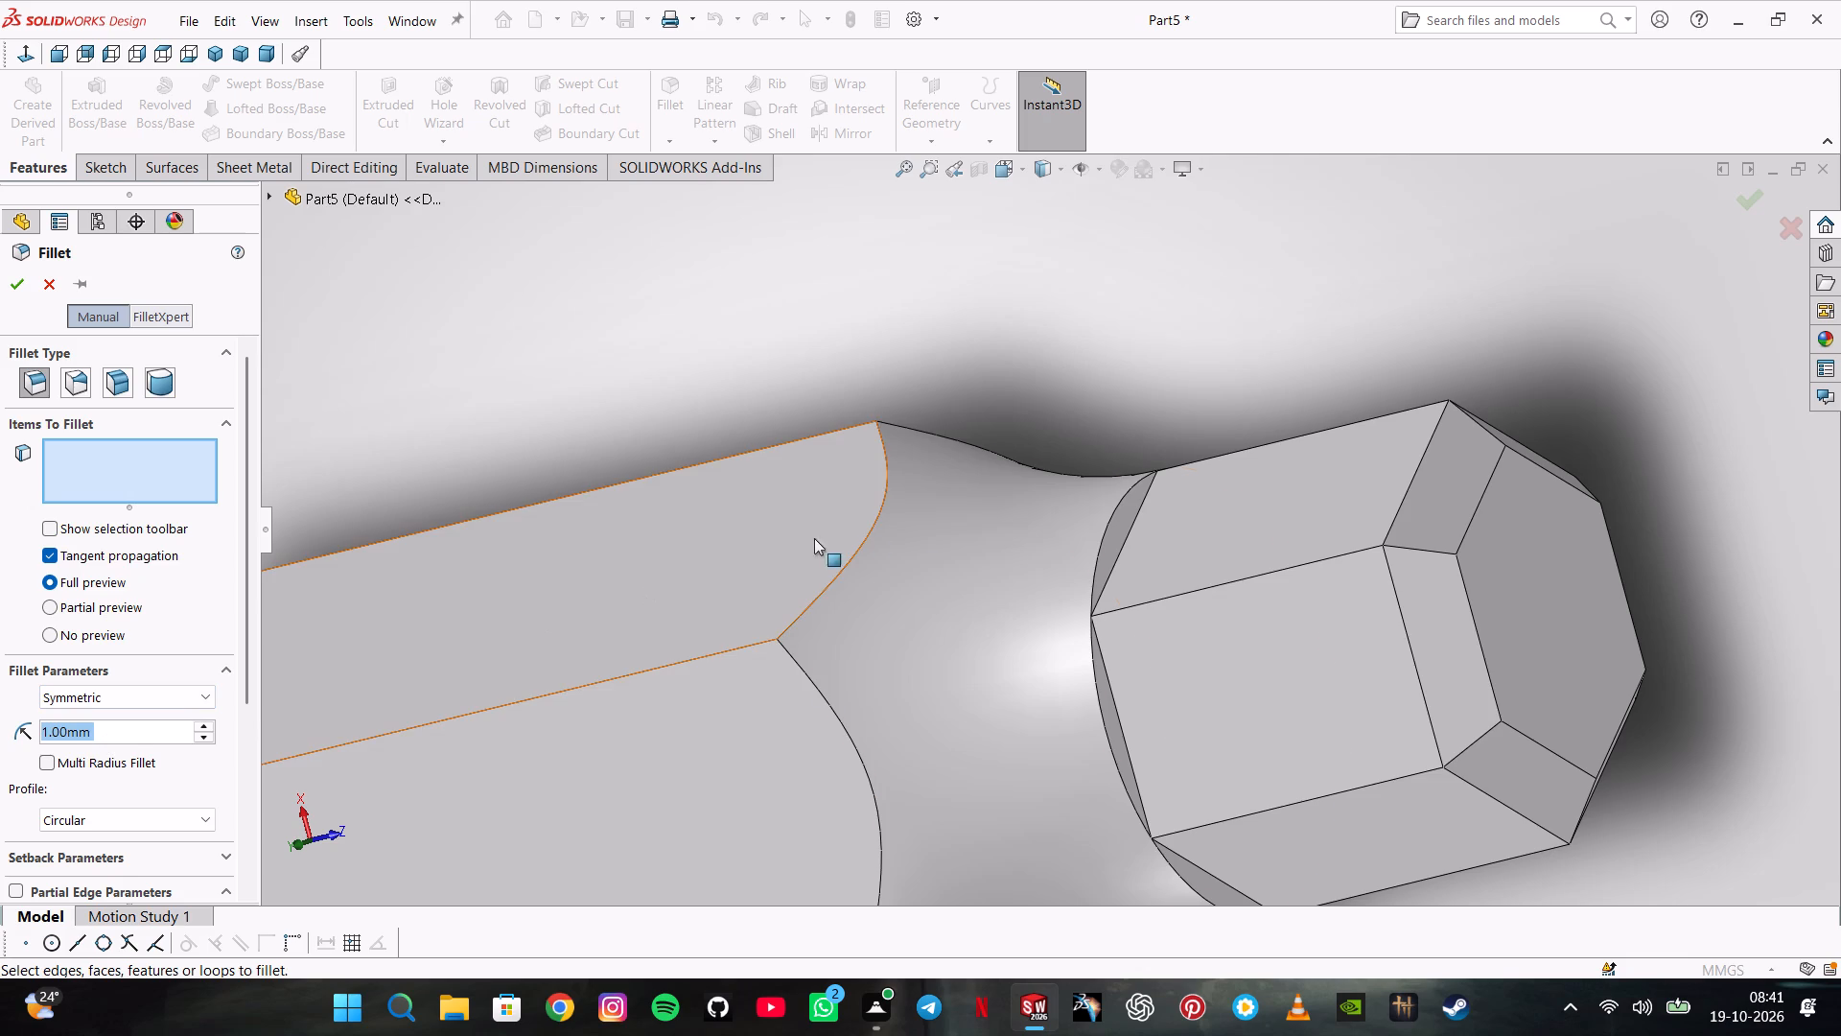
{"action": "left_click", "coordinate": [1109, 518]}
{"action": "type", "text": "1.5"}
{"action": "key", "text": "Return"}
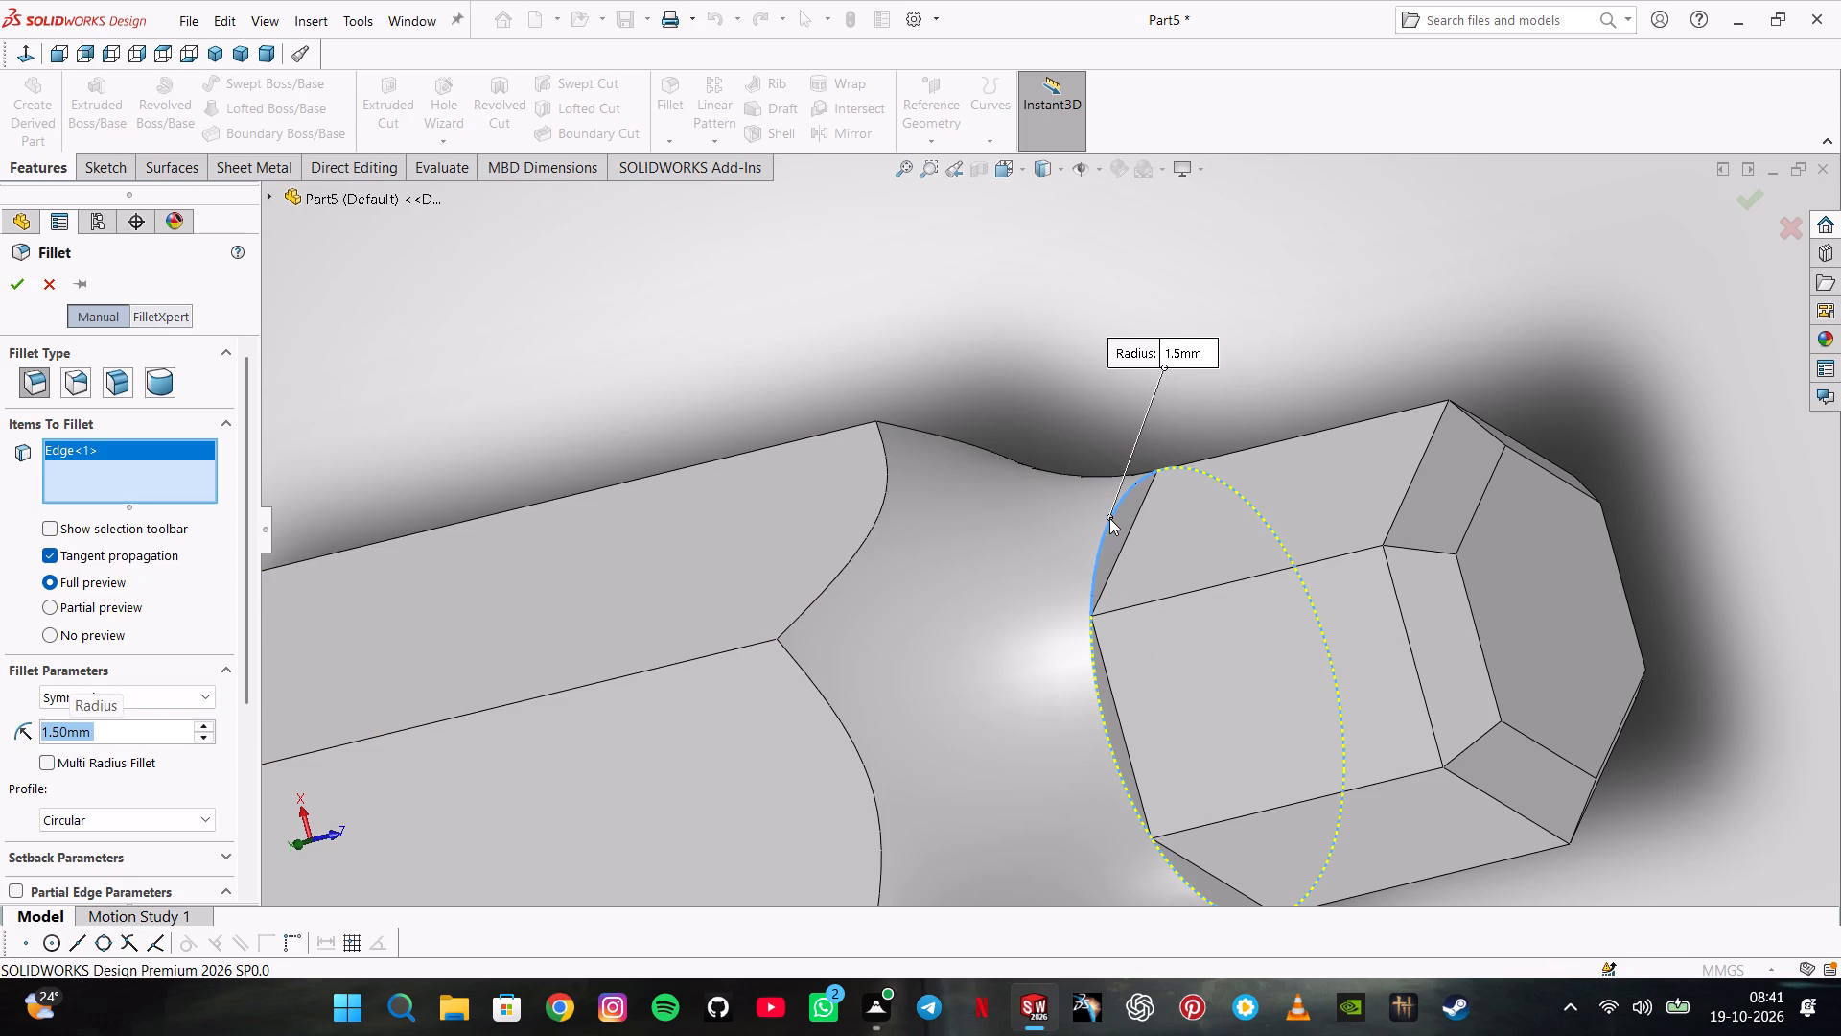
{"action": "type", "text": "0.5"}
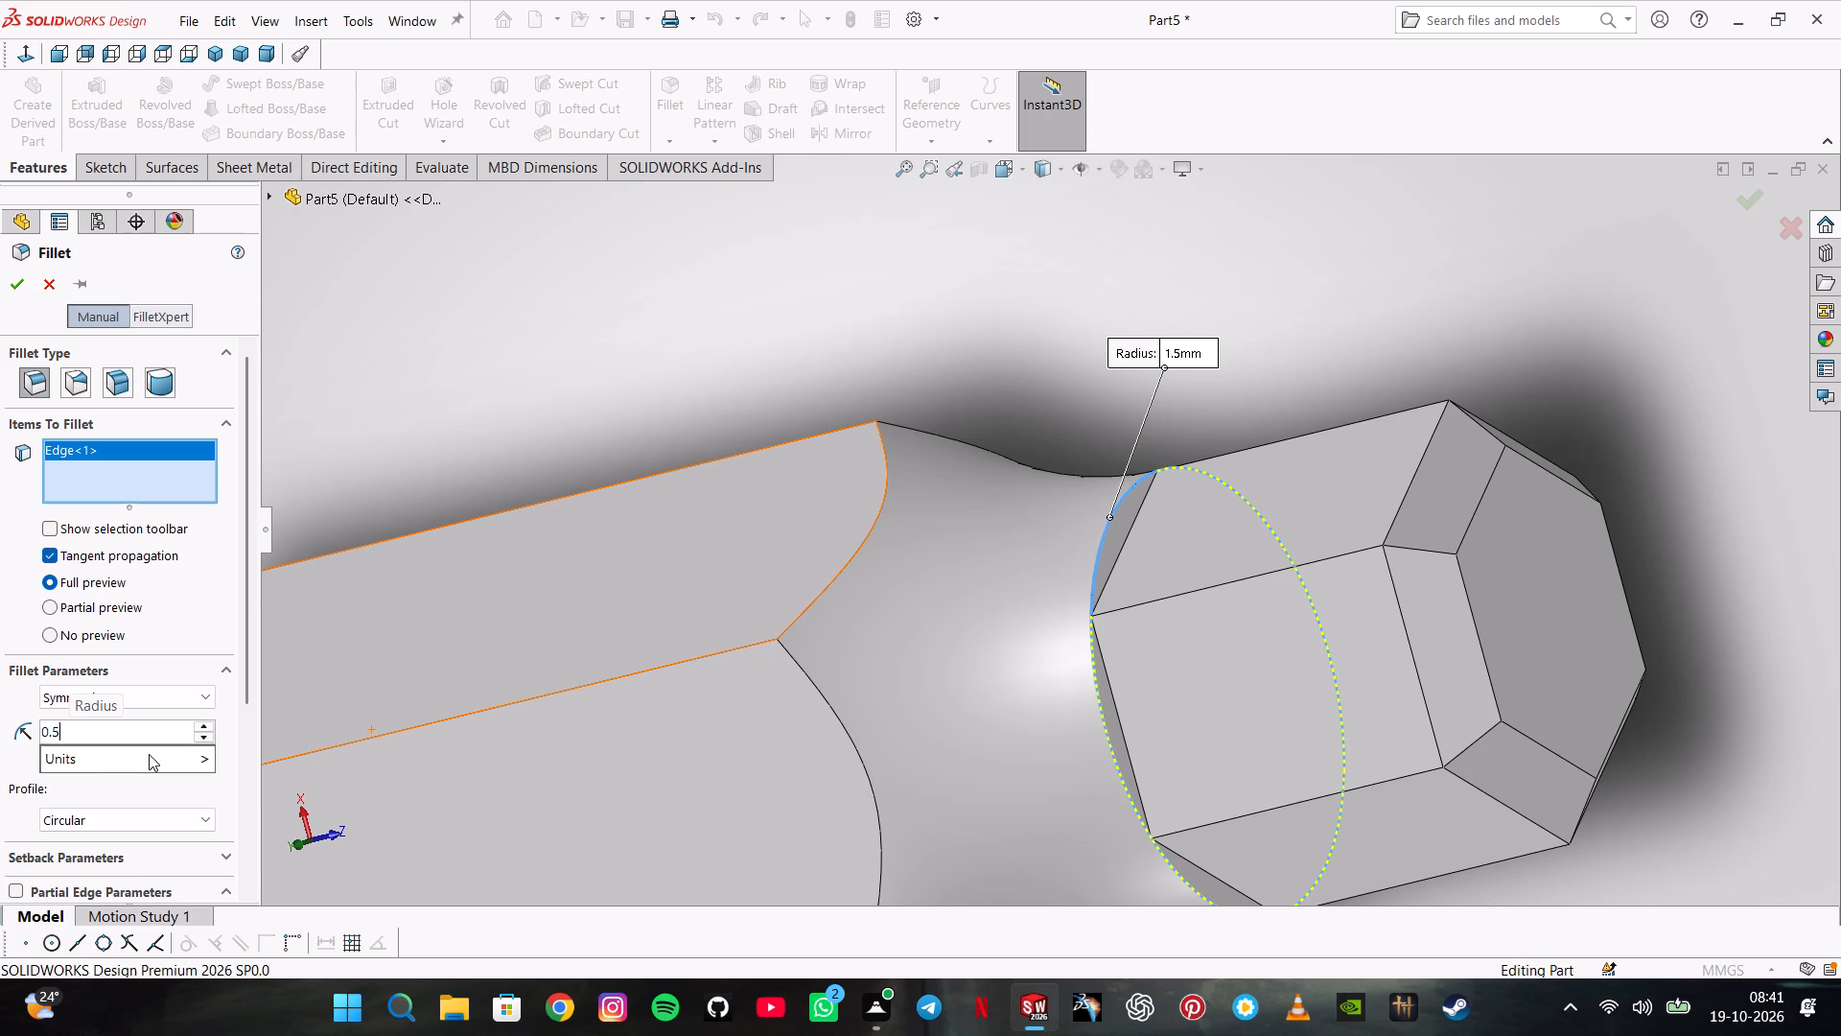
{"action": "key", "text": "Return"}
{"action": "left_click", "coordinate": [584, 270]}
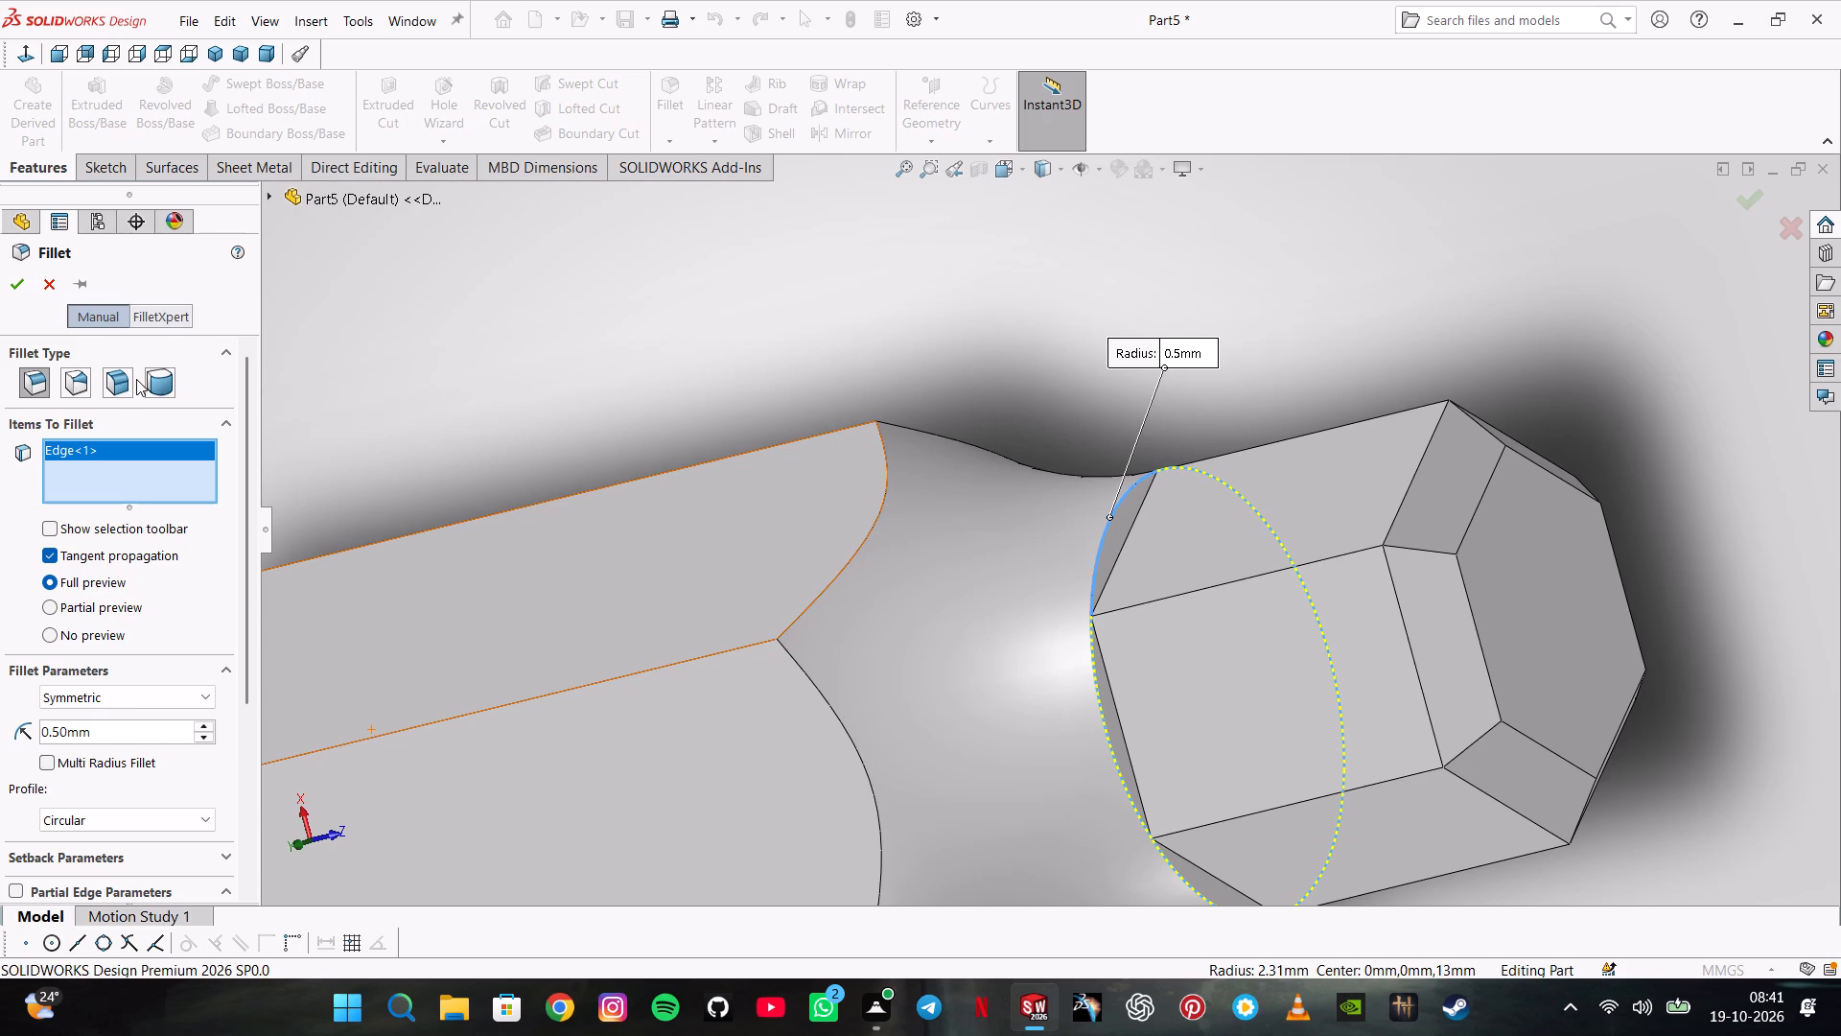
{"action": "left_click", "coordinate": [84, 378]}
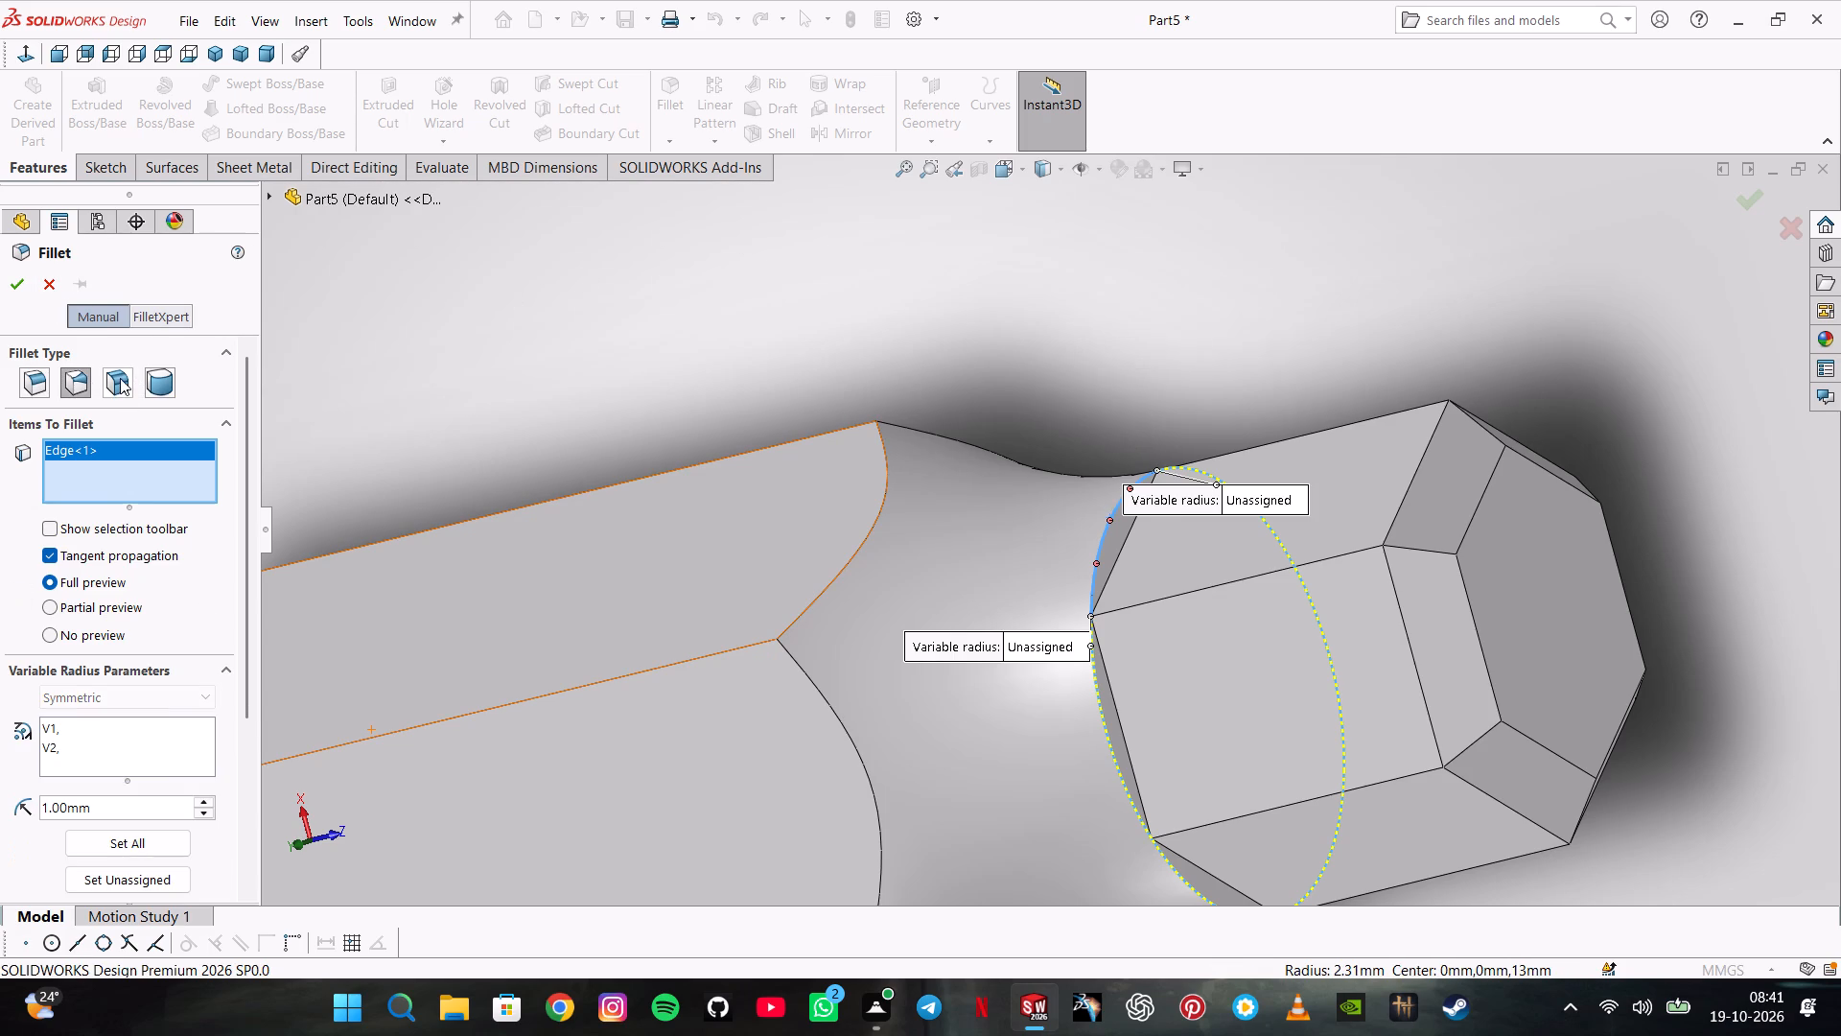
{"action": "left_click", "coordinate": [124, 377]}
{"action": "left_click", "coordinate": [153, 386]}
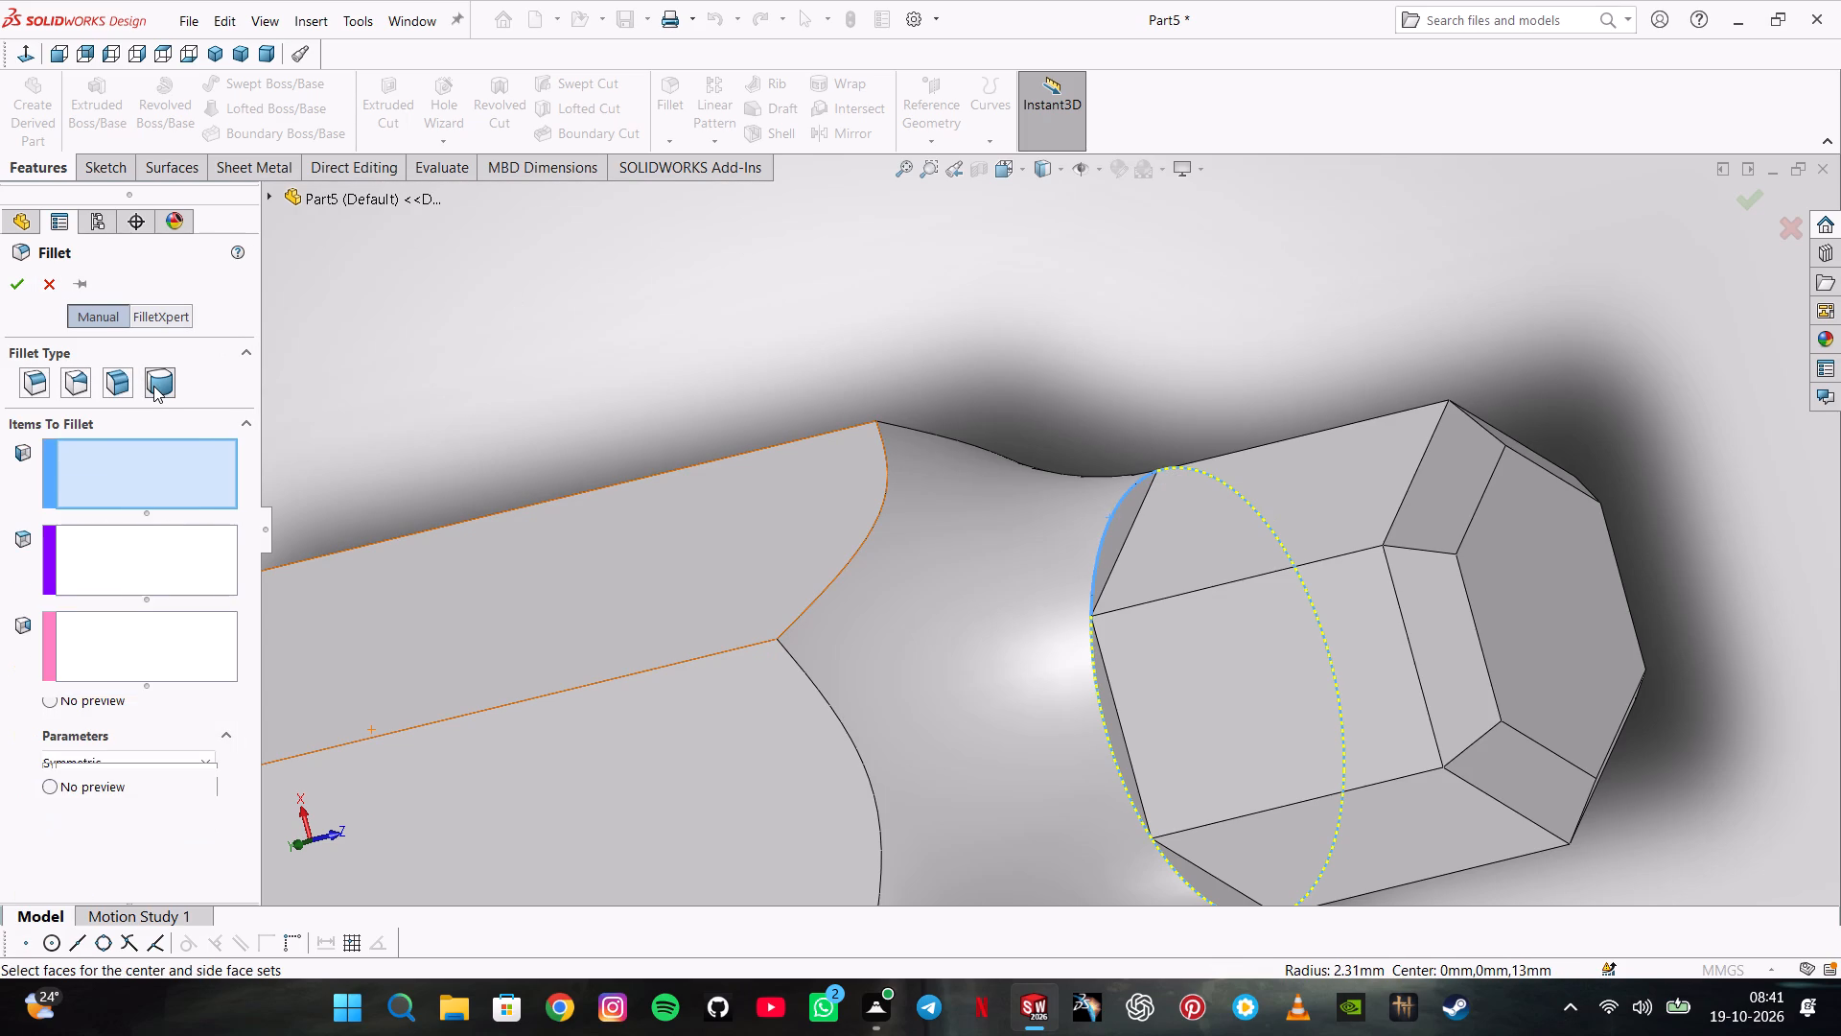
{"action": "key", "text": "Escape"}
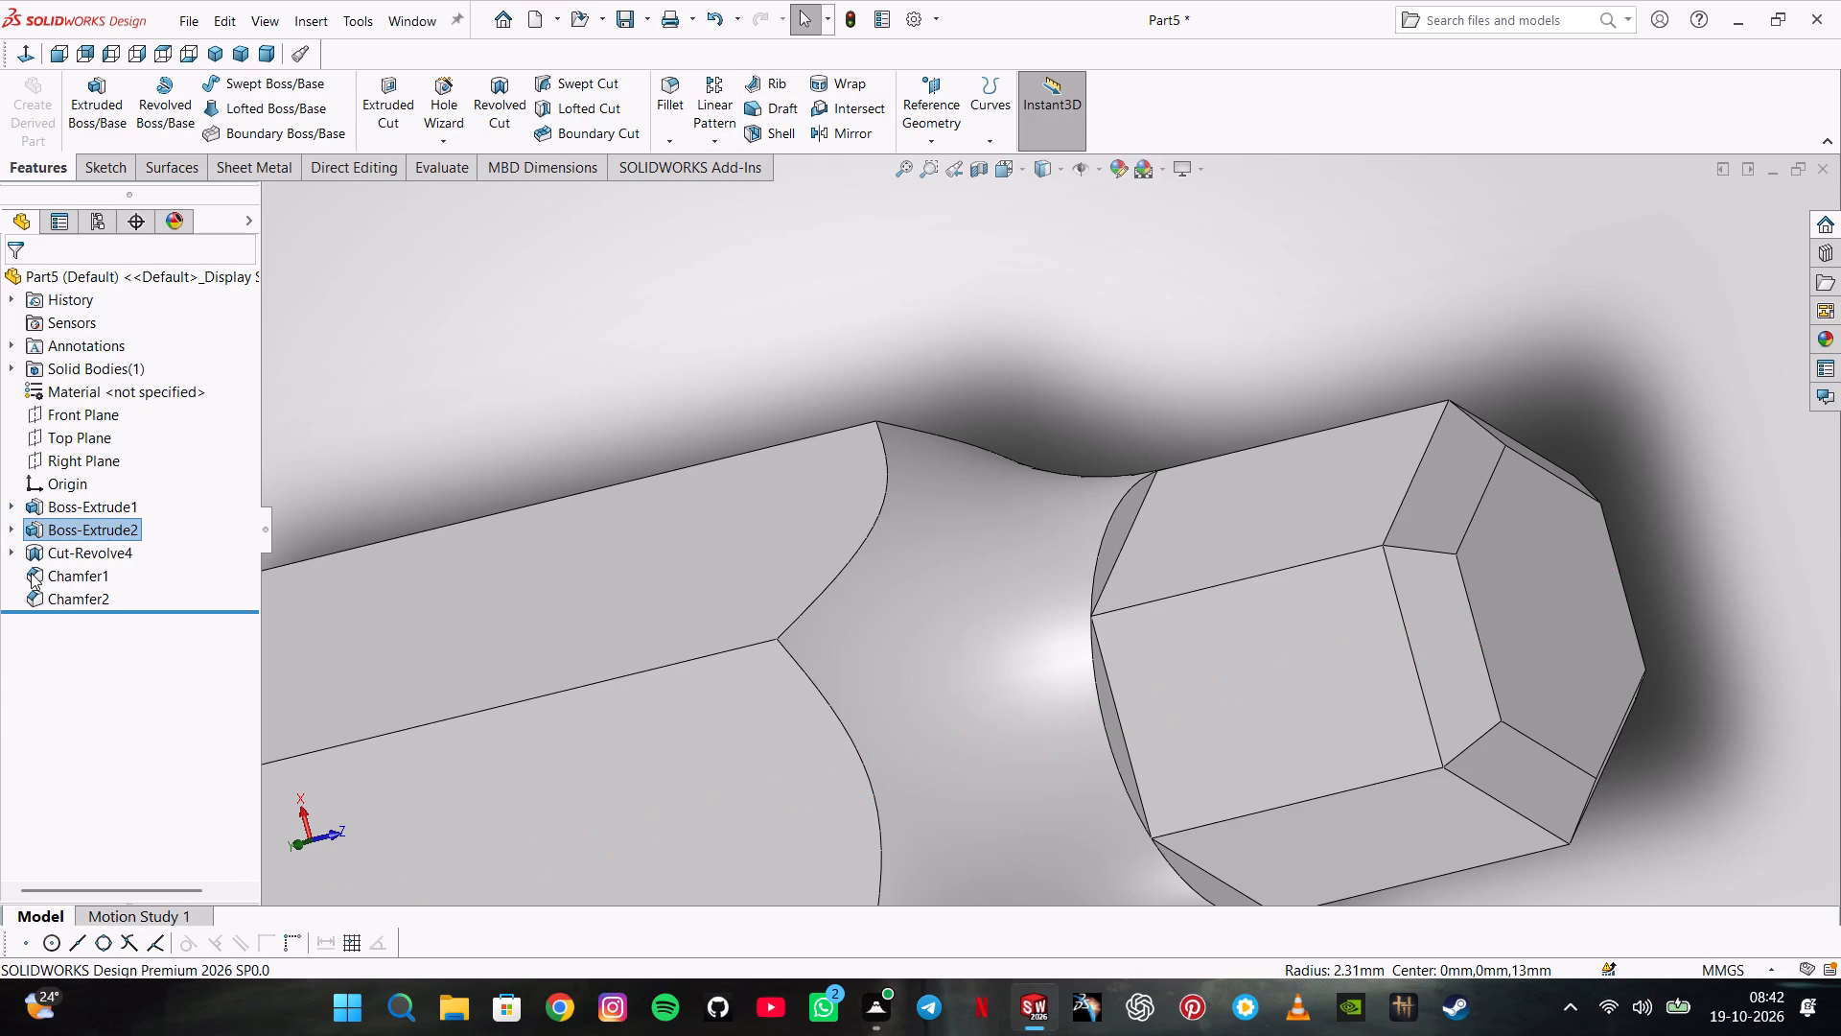
In the revolved cut's sketch, draw a circle centred on the horizontal shoulder line near the smaller hexagon and dimension its diameter 2 mm.
{"action": "left_click", "coordinate": [48, 549]}
{"action": "left_click", "coordinate": [95, 495]}
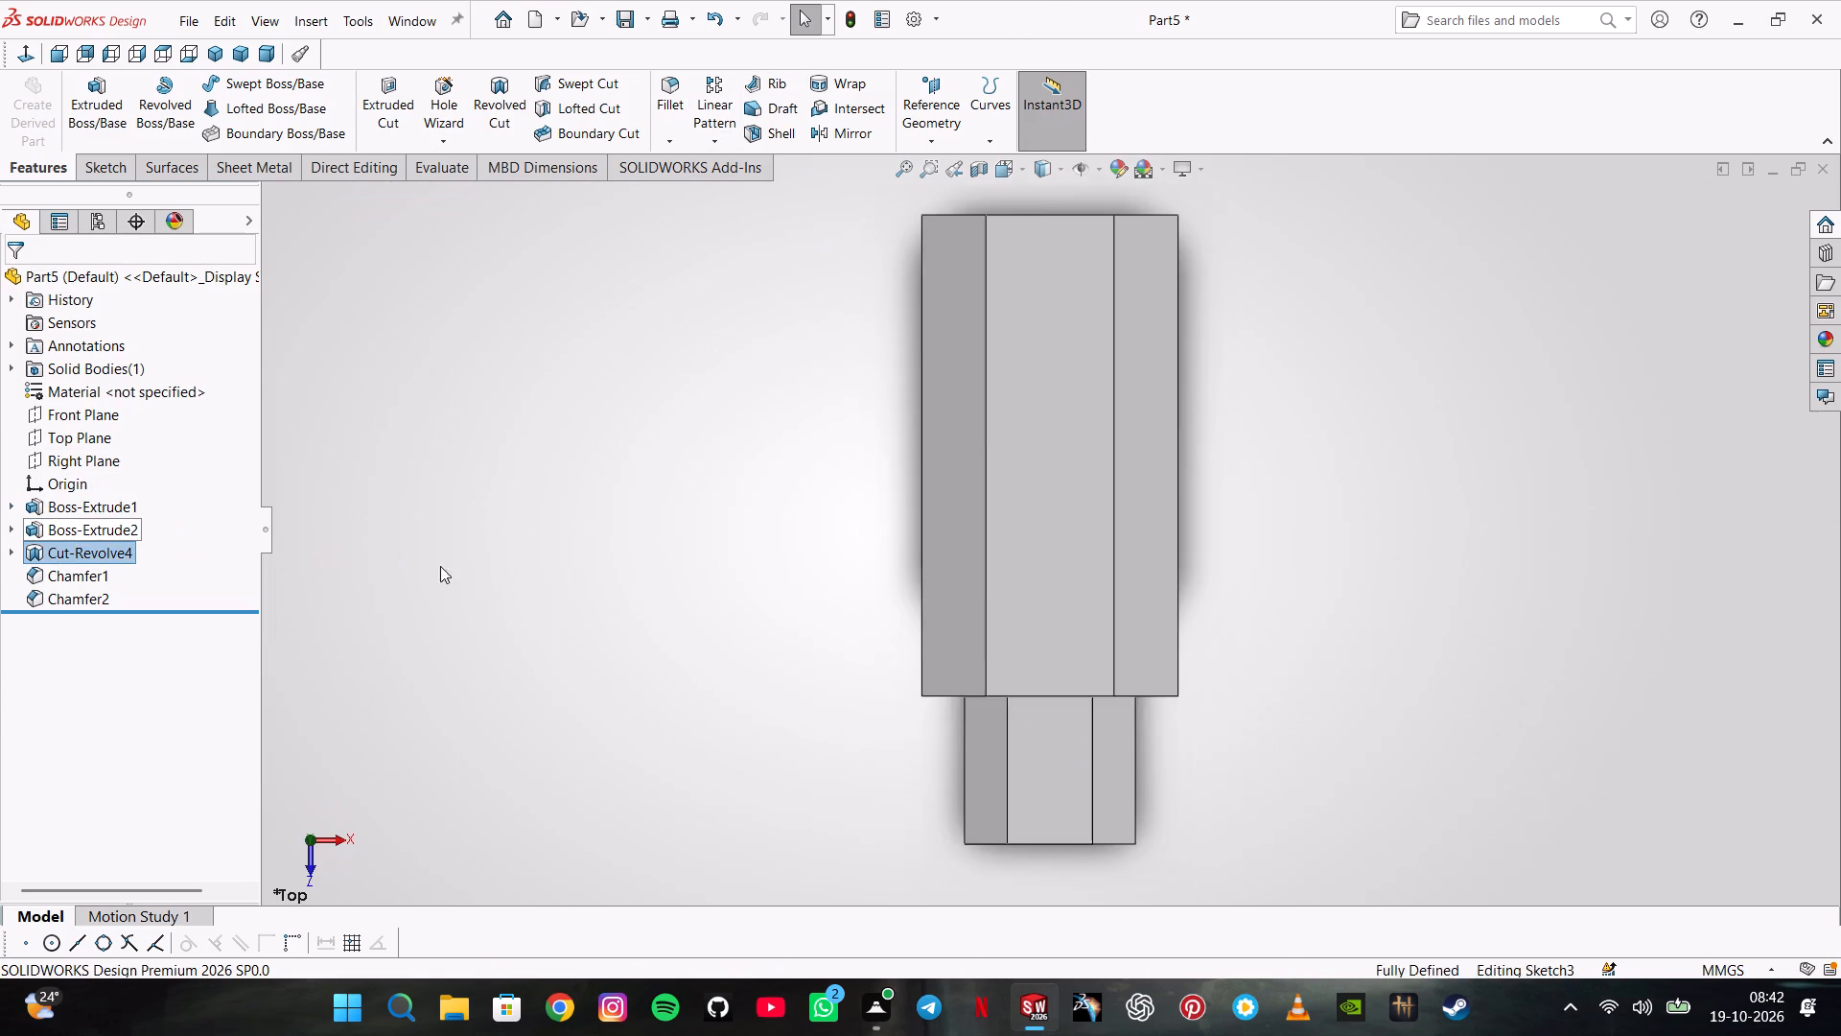
{"action": "left_click", "coordinate": [27, 50]}
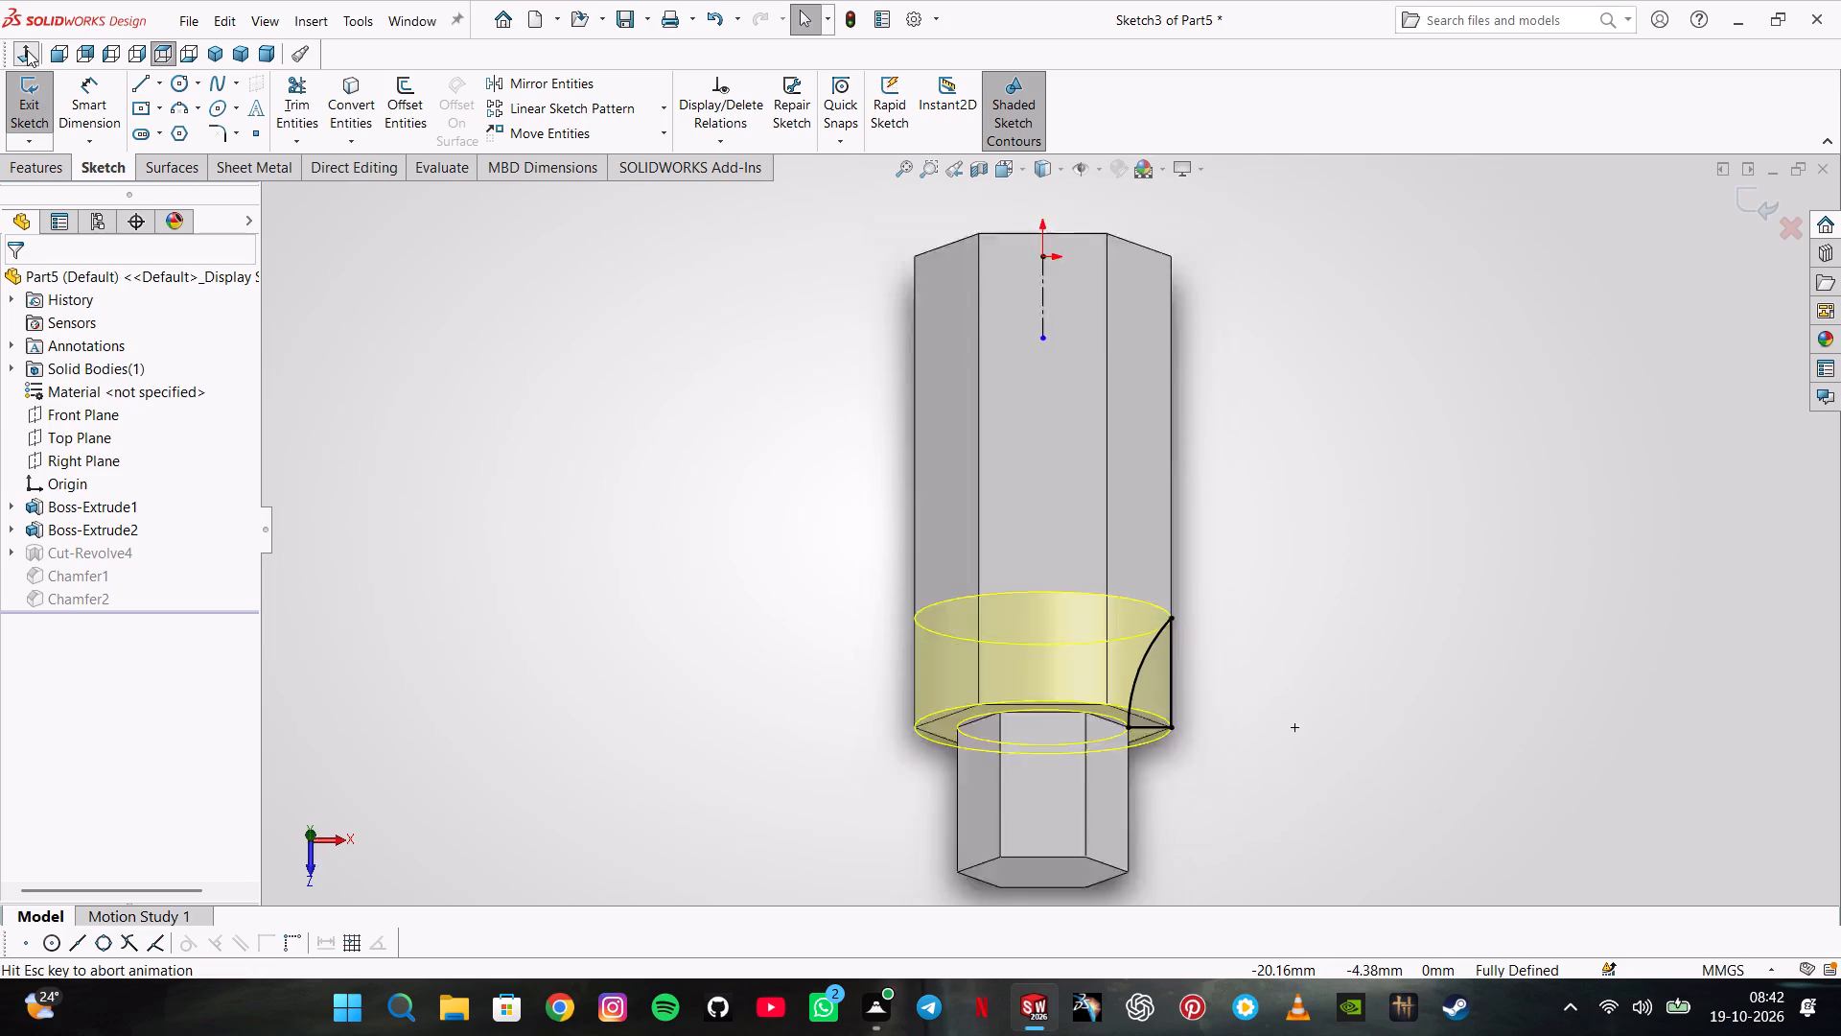
{"action": "scroll", "coordinate": [1073, 393], "scroll_direction": "down", "scroll_amount": 6}
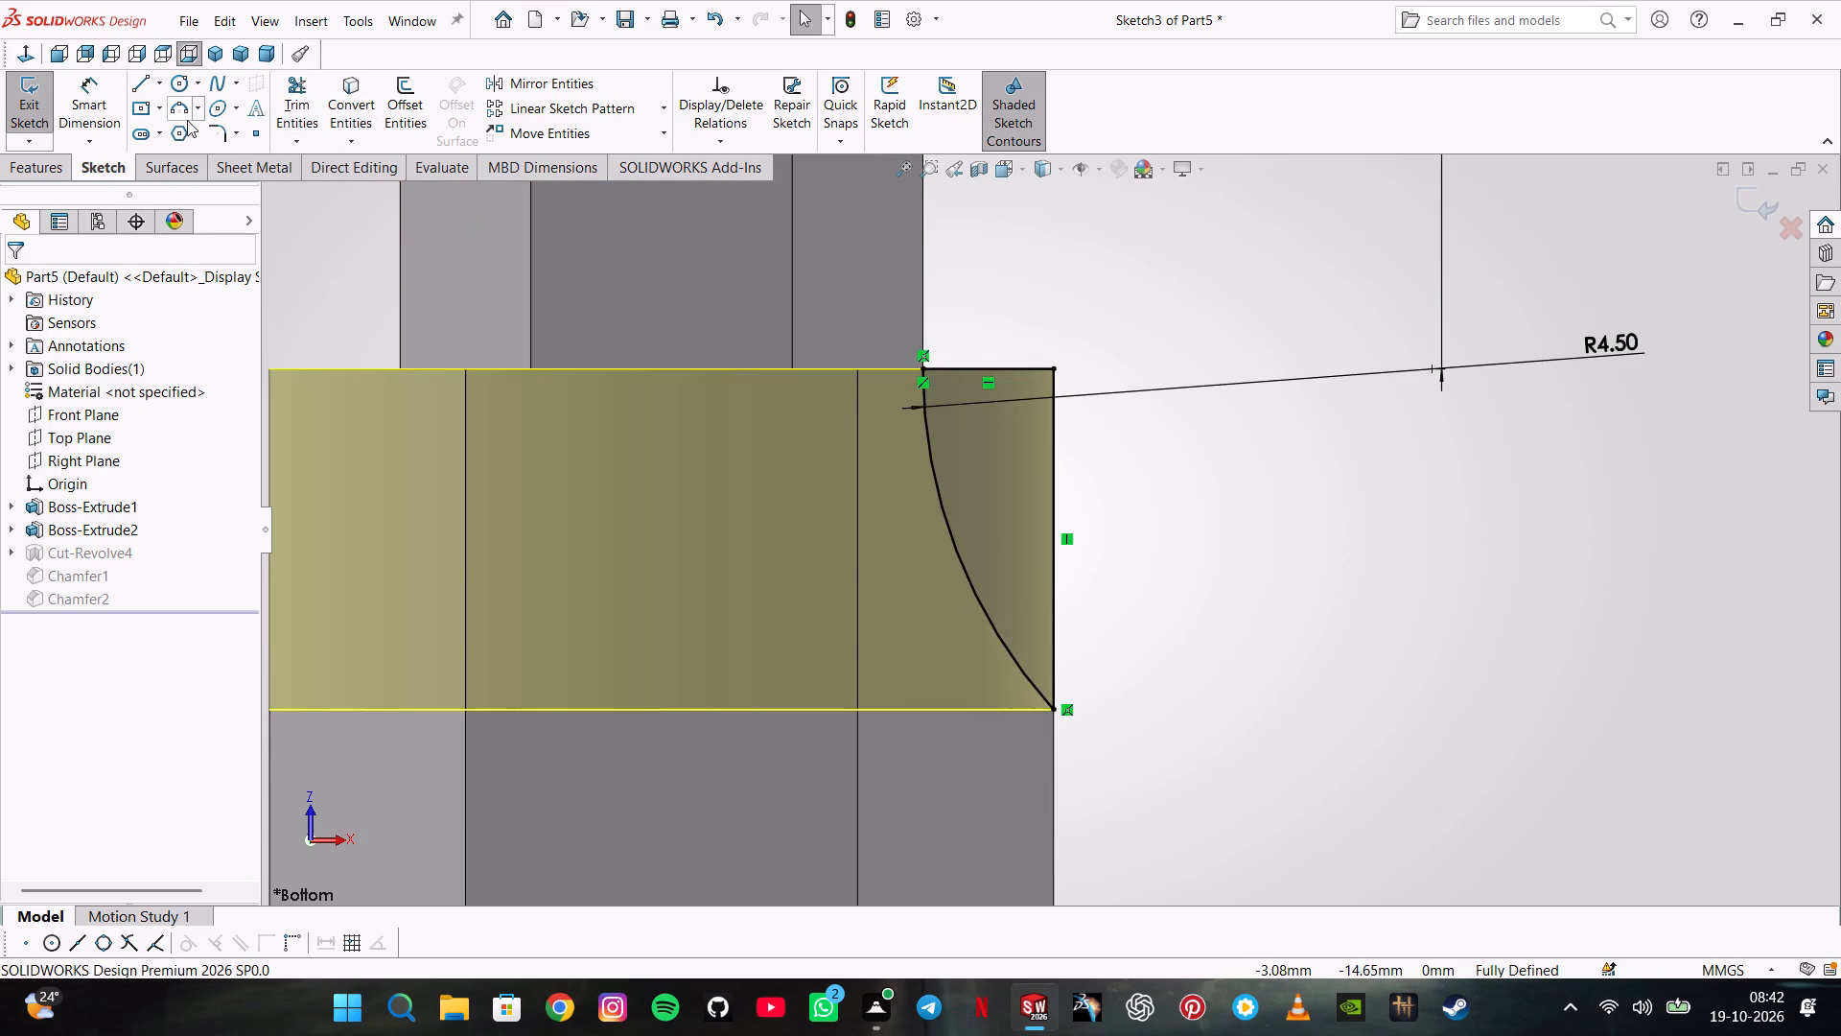
{"action": "left_click", "coordinate": [179, 82]}
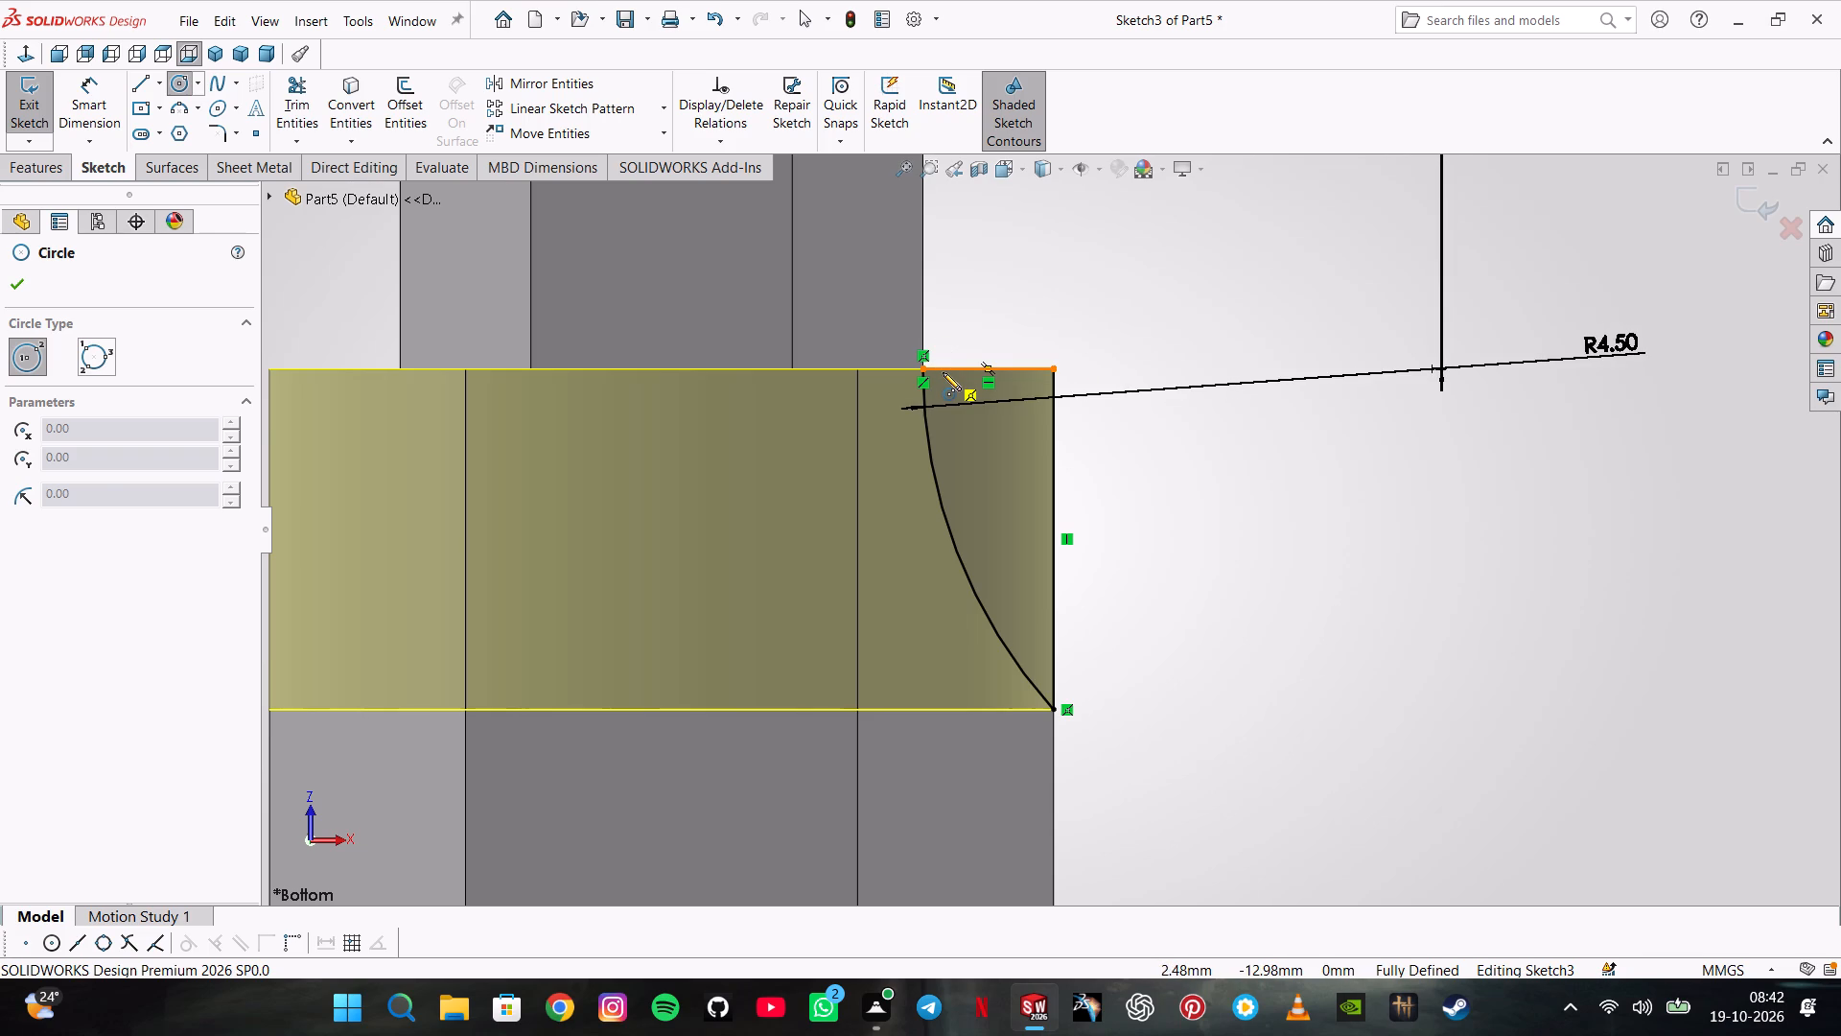
{"action": "left_click", "coordinate": [943, 372]}
{"action": "left_click", "coordinate": [943, 345]}
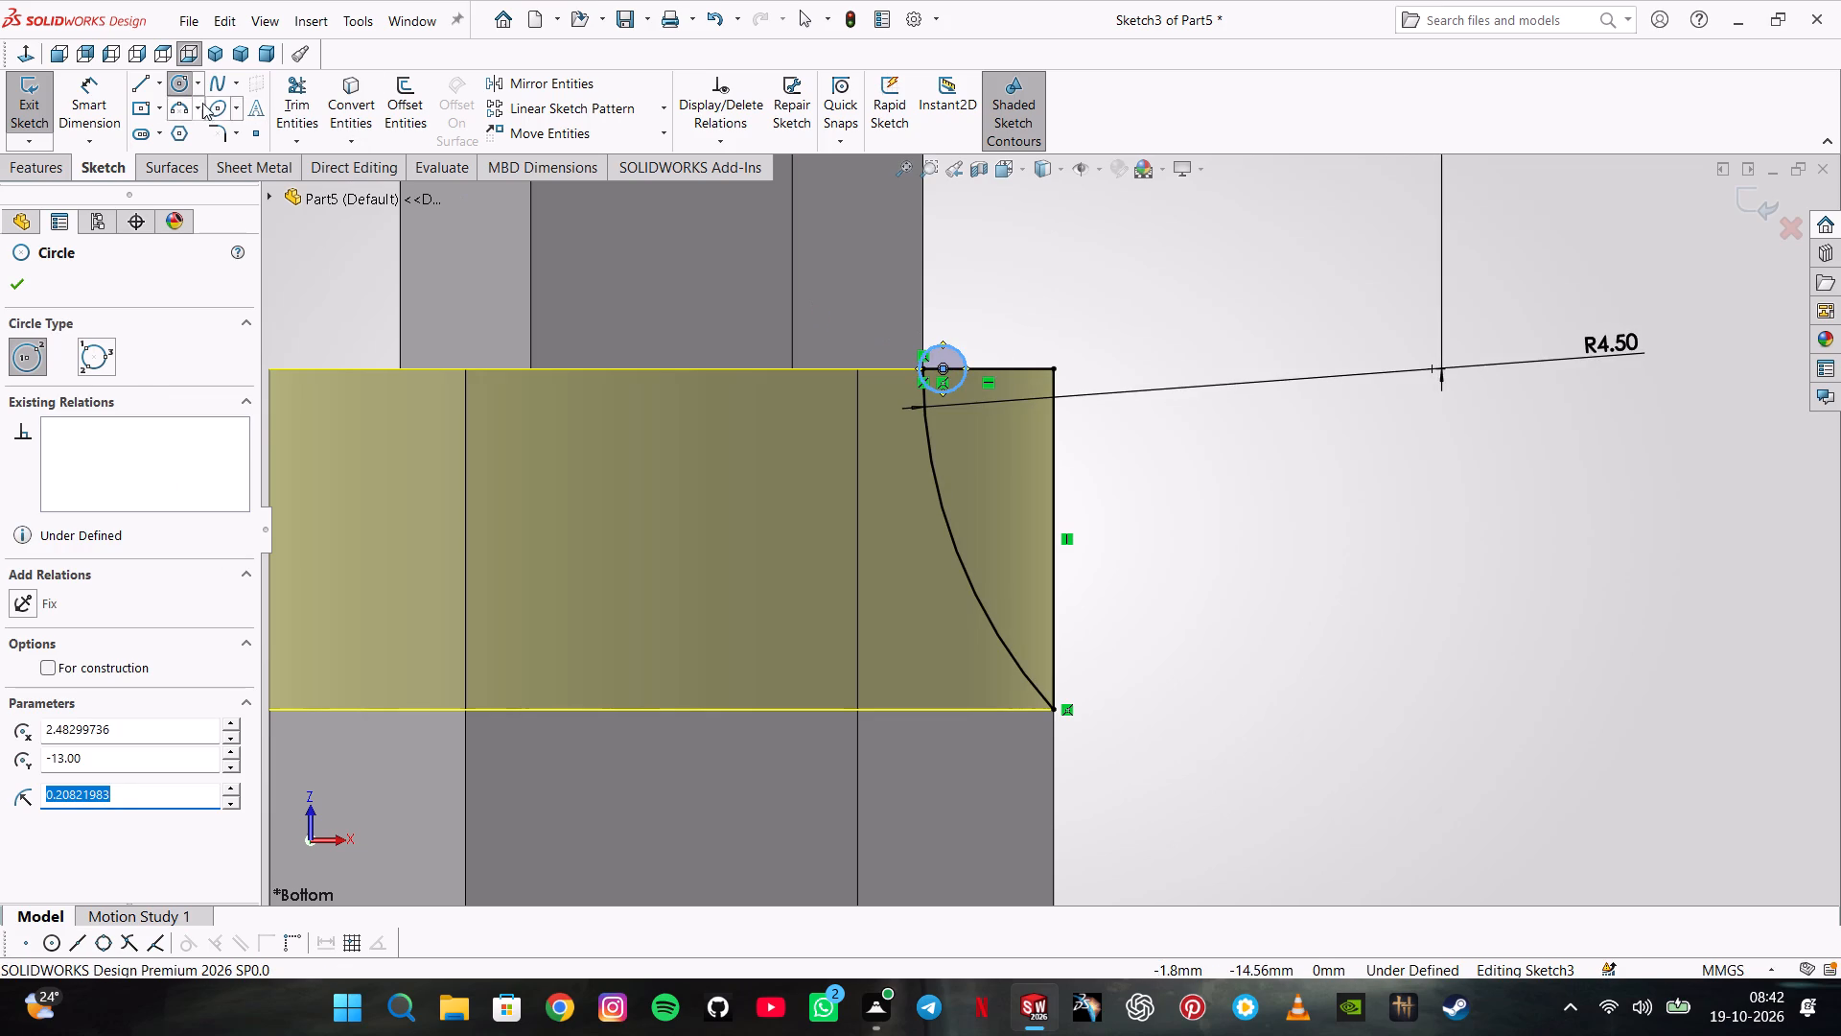
{"action": "left_click", "coordinate": [105, 94]}
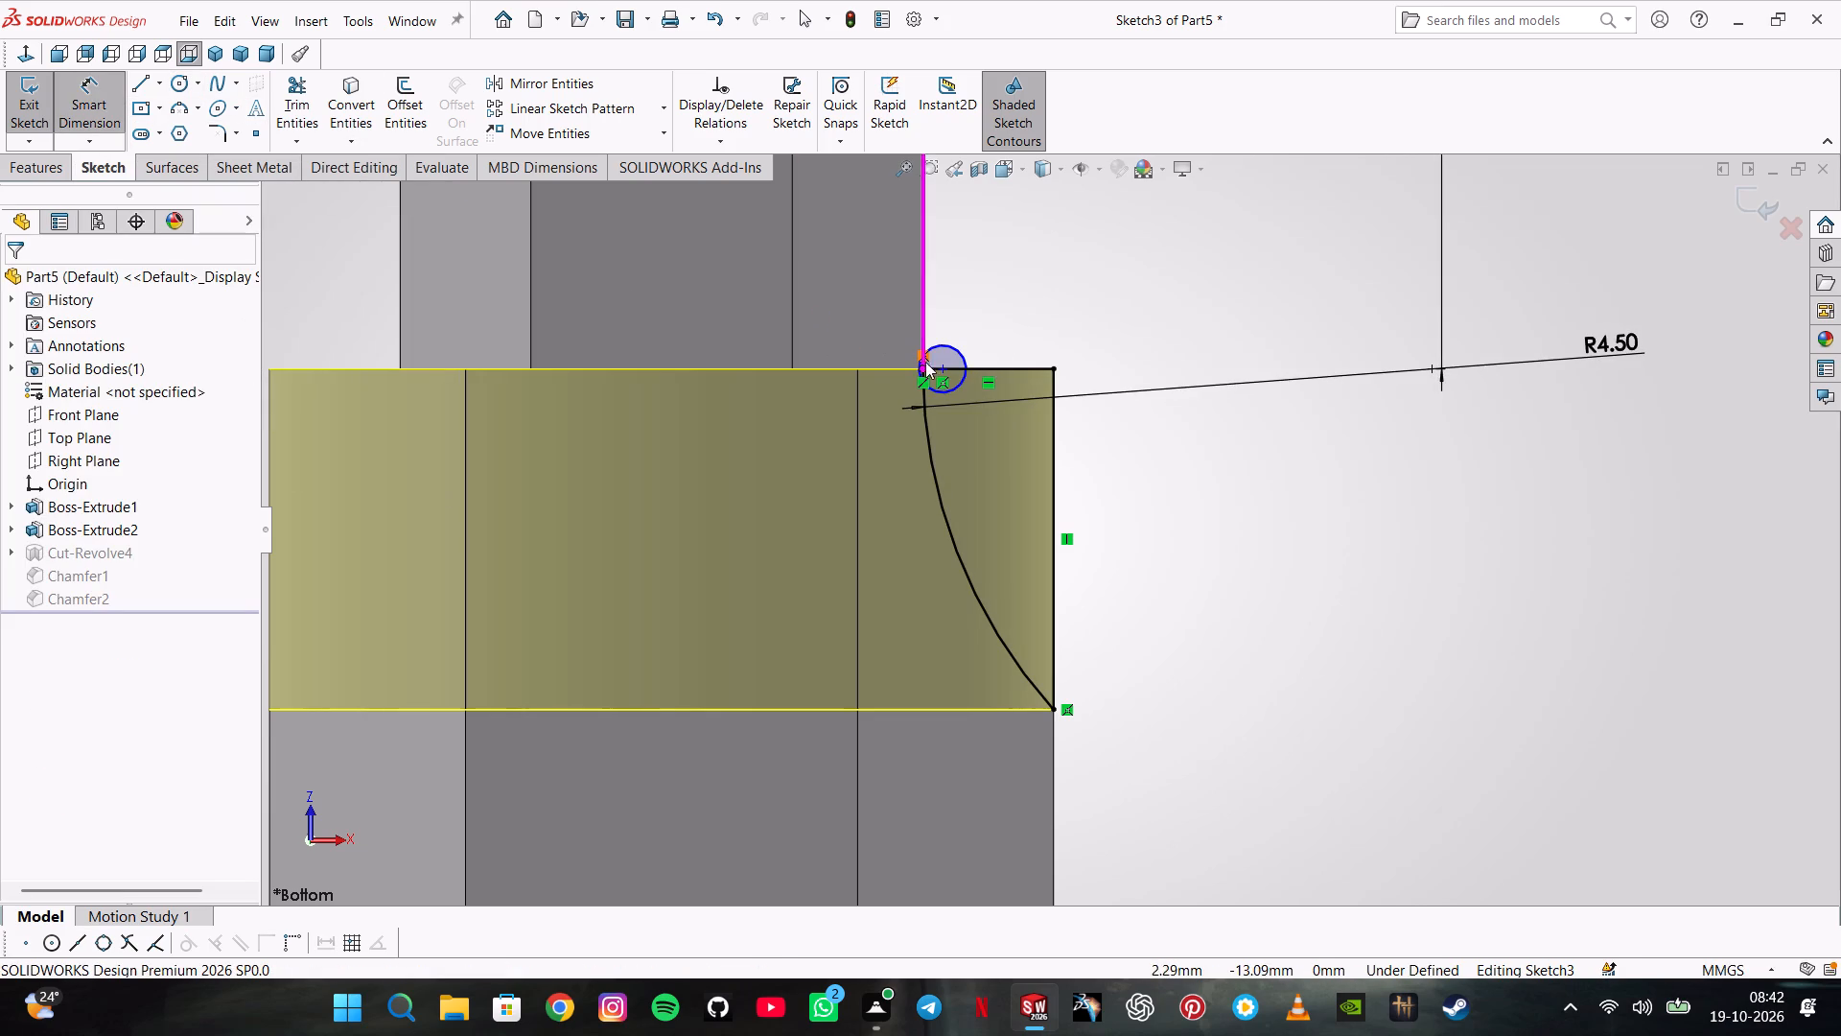
{"action": "left_click", "coordinate": [941, 344]}
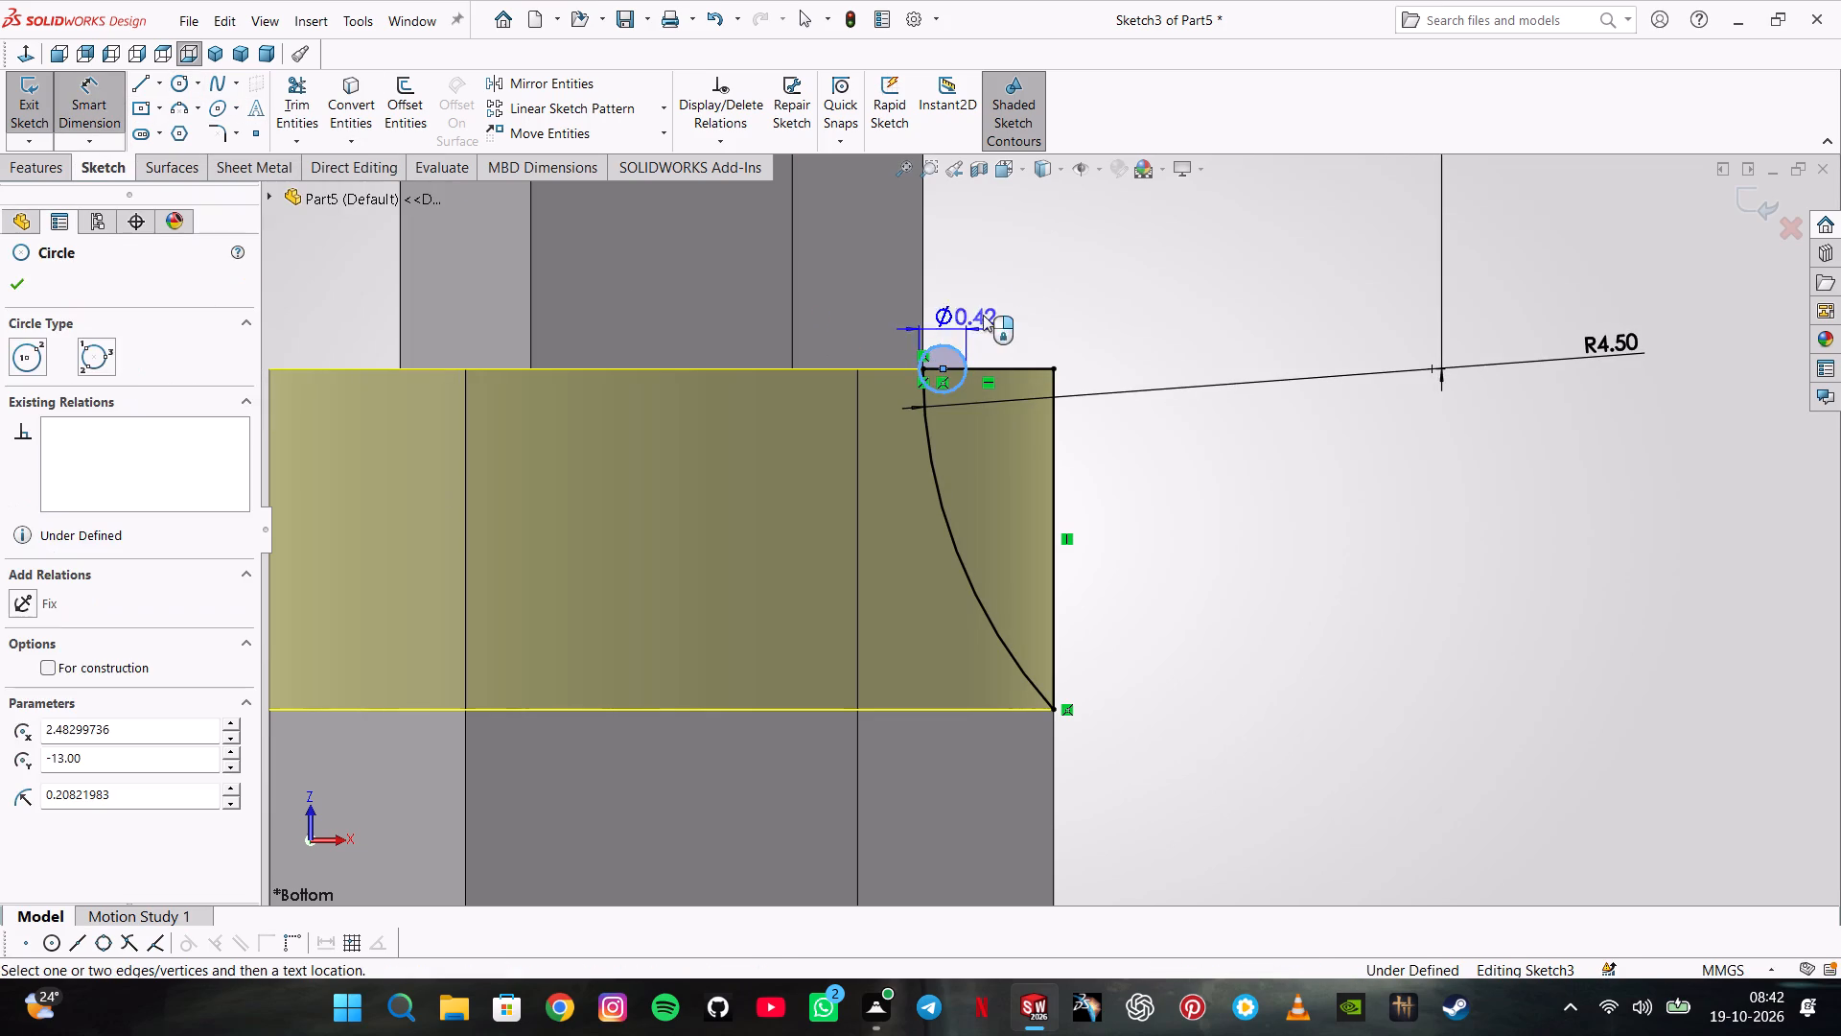
{"action": "left_click", "coordinate": [998, 300]}
{"action": "key", "text": "2"}
{"action": "key", "text": "Return"}
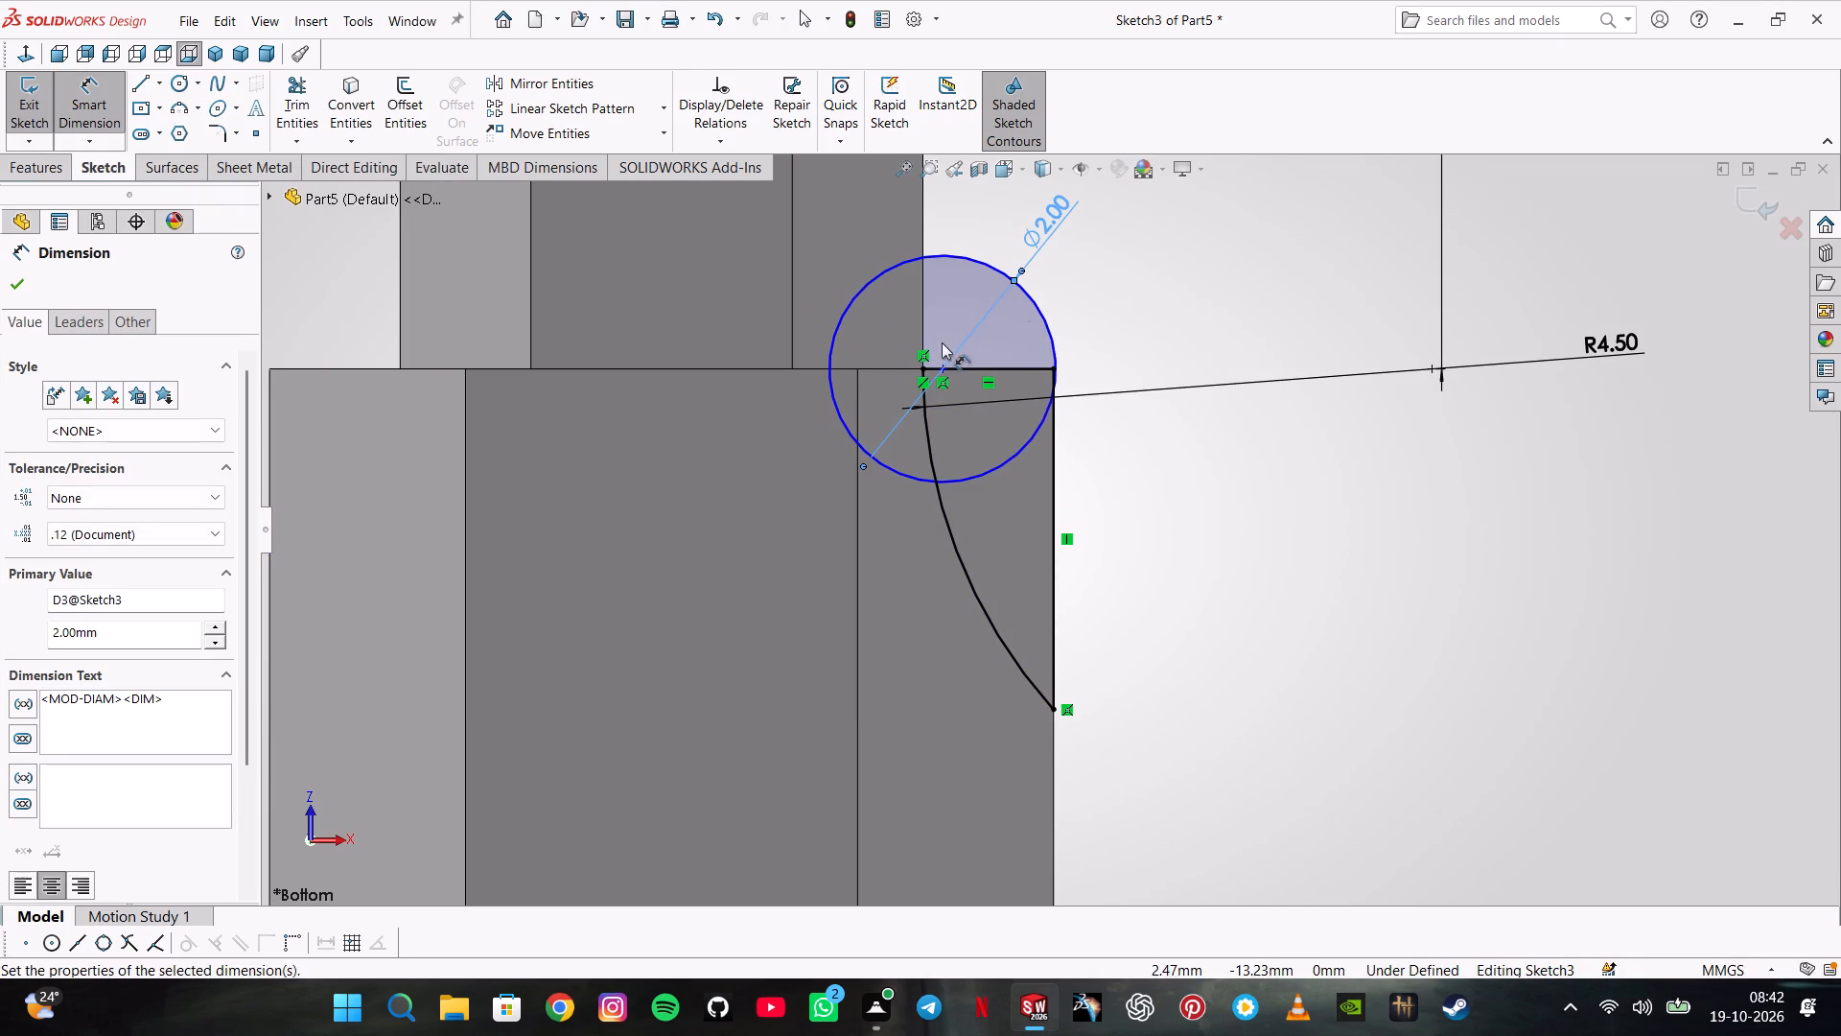
{"action": "key", "text": "Escape"}
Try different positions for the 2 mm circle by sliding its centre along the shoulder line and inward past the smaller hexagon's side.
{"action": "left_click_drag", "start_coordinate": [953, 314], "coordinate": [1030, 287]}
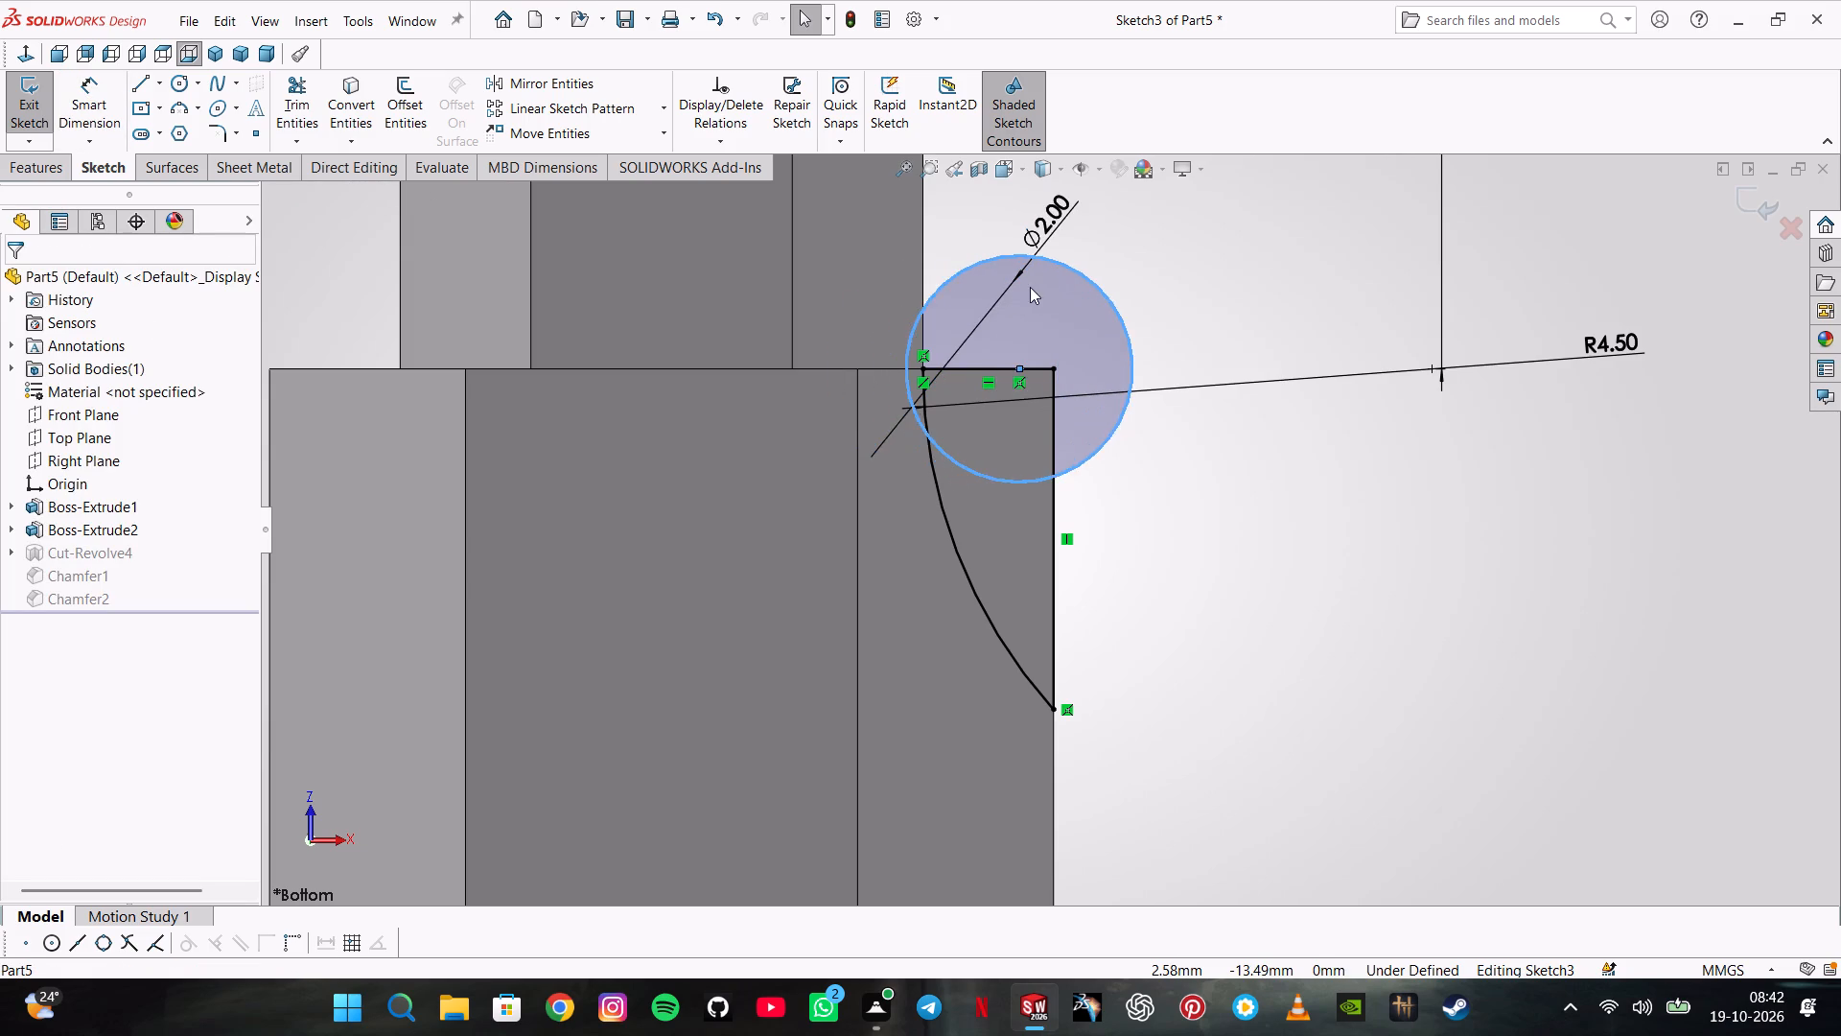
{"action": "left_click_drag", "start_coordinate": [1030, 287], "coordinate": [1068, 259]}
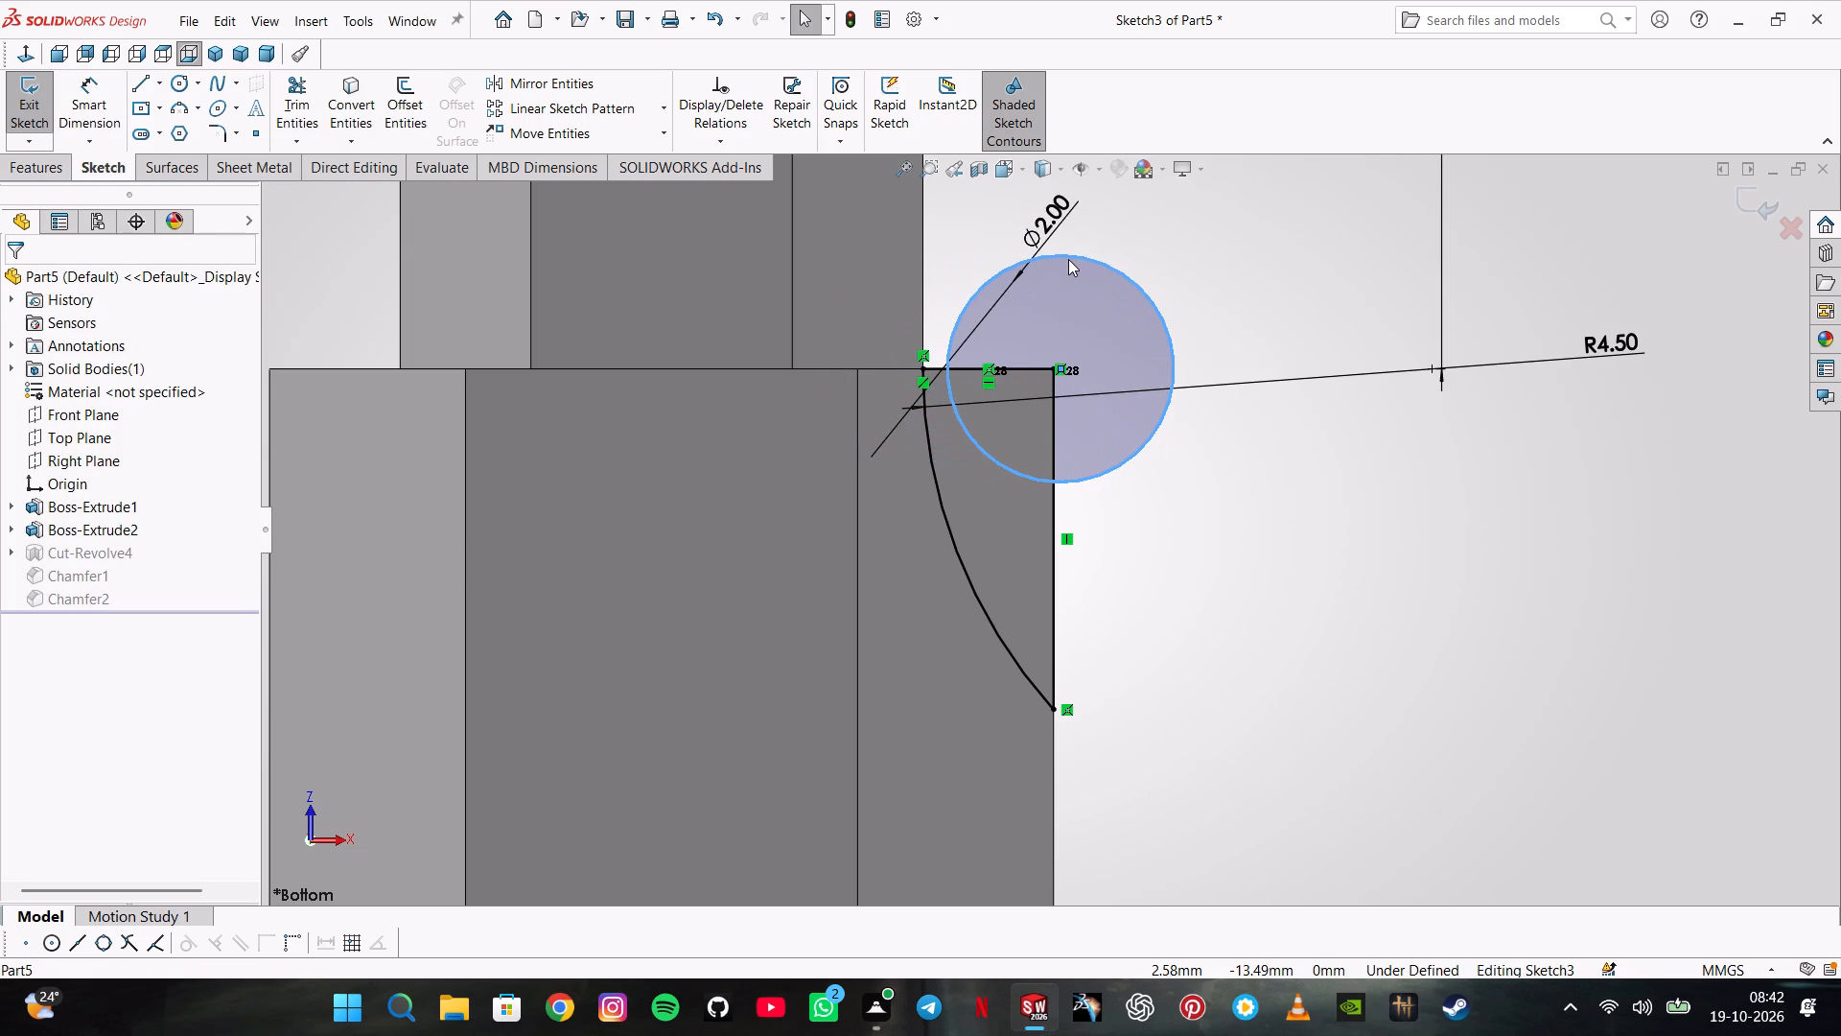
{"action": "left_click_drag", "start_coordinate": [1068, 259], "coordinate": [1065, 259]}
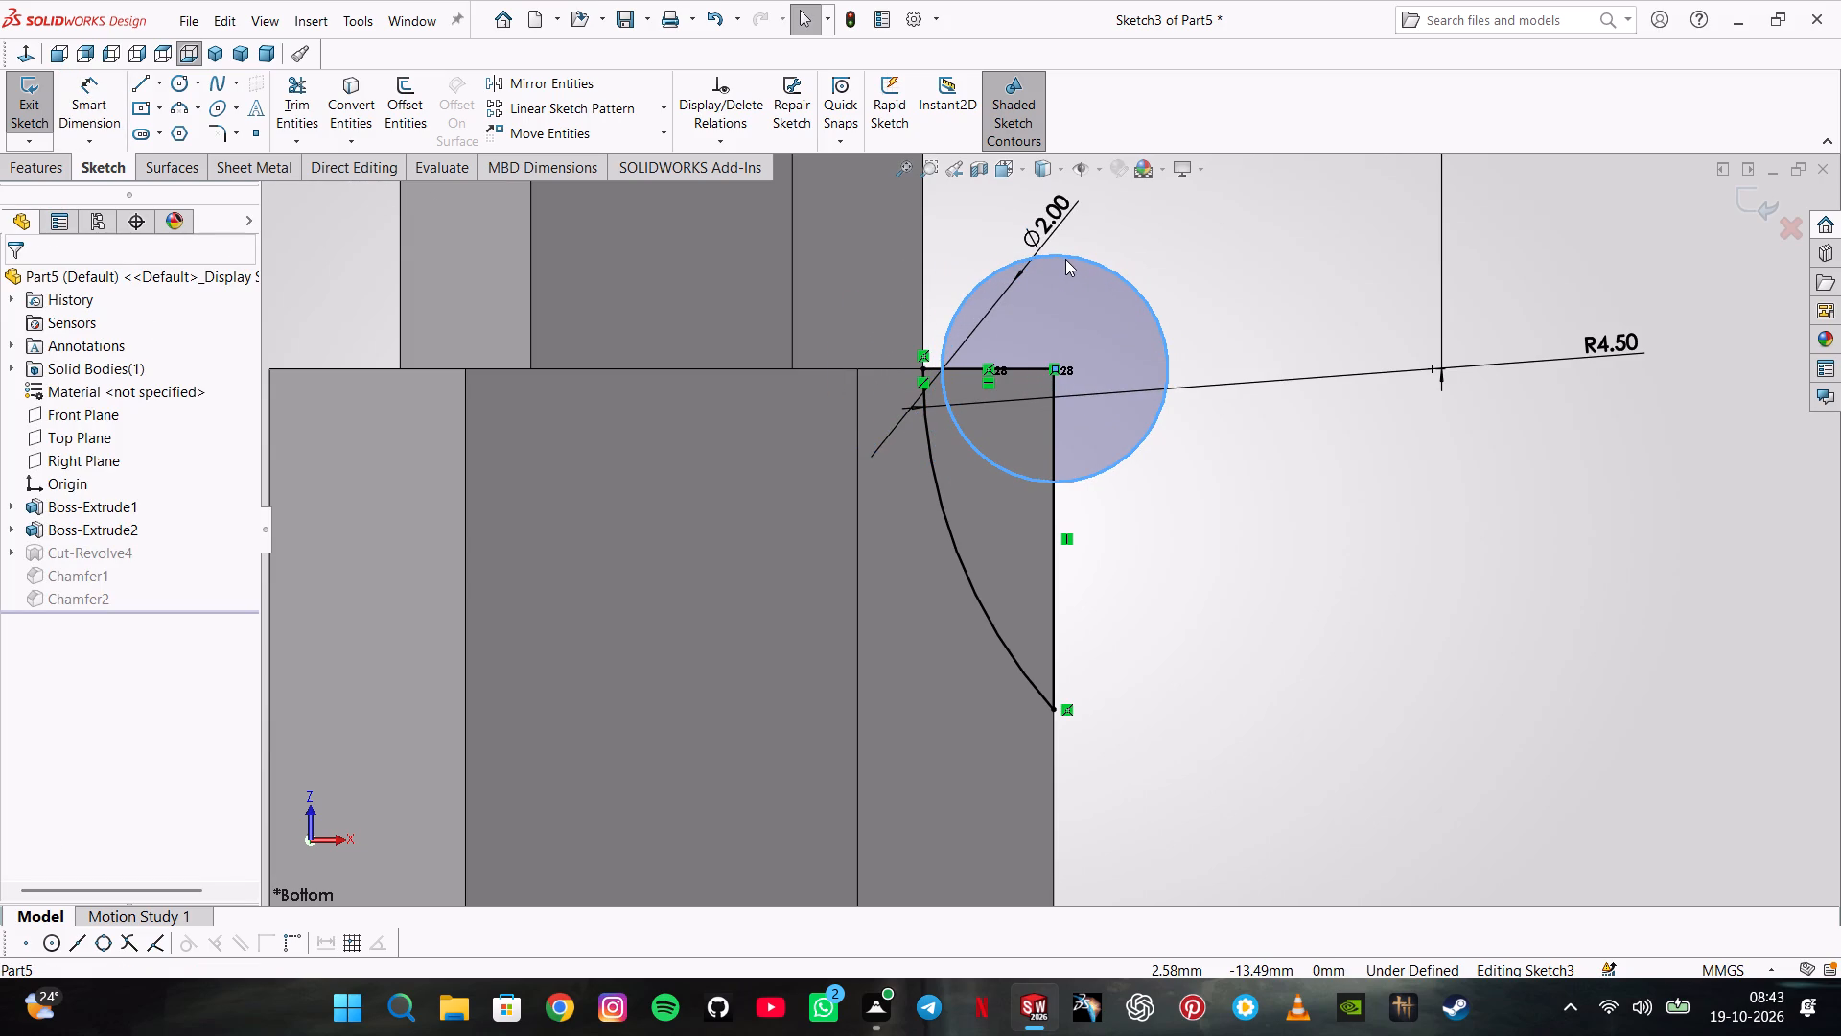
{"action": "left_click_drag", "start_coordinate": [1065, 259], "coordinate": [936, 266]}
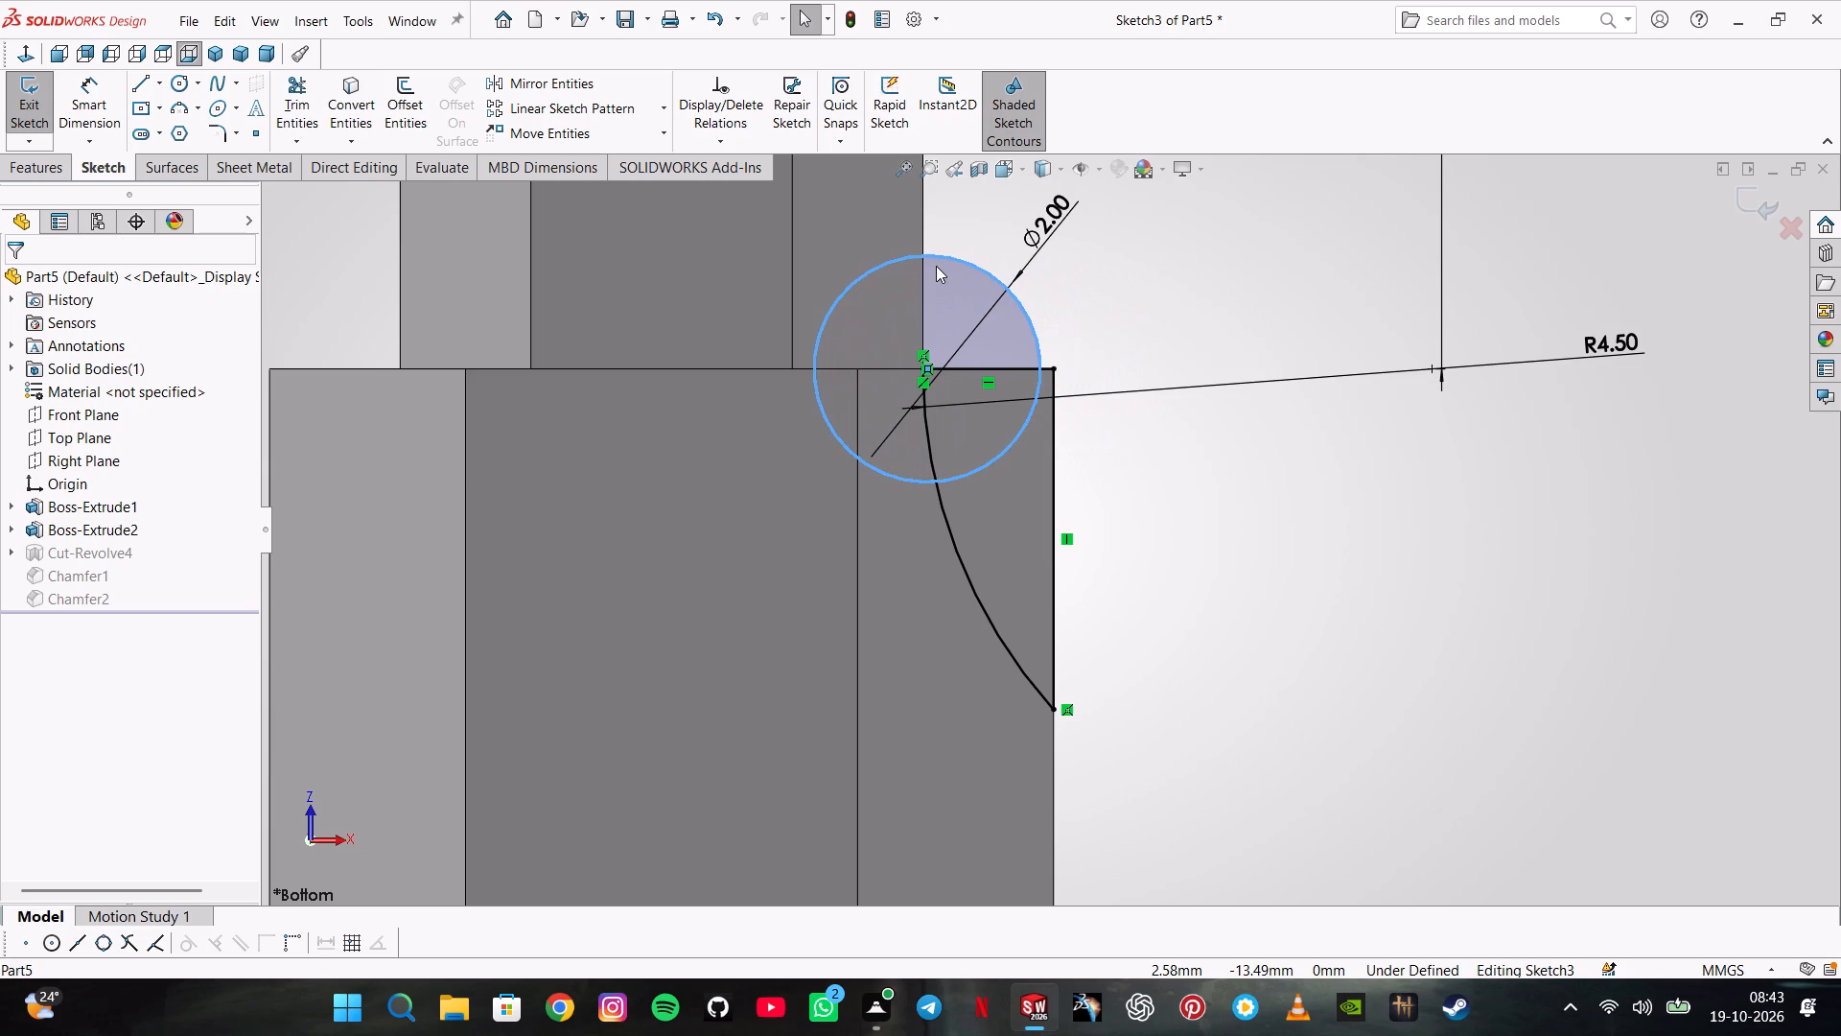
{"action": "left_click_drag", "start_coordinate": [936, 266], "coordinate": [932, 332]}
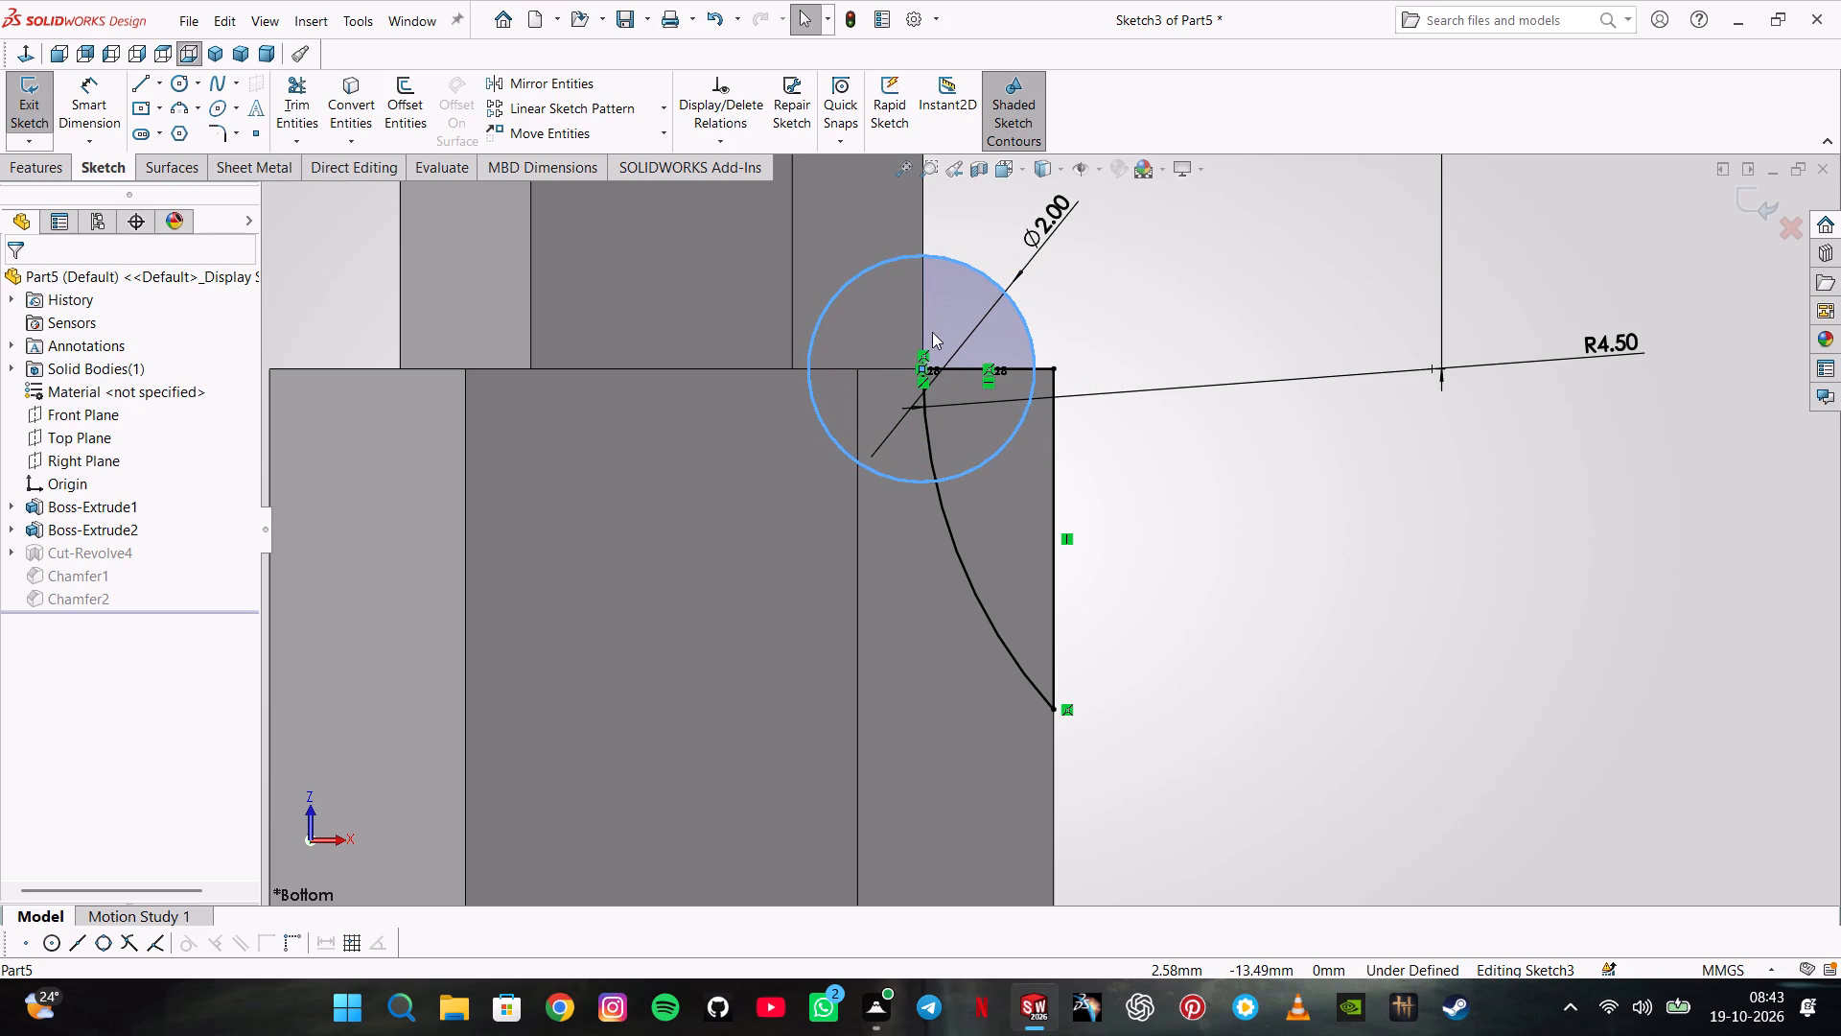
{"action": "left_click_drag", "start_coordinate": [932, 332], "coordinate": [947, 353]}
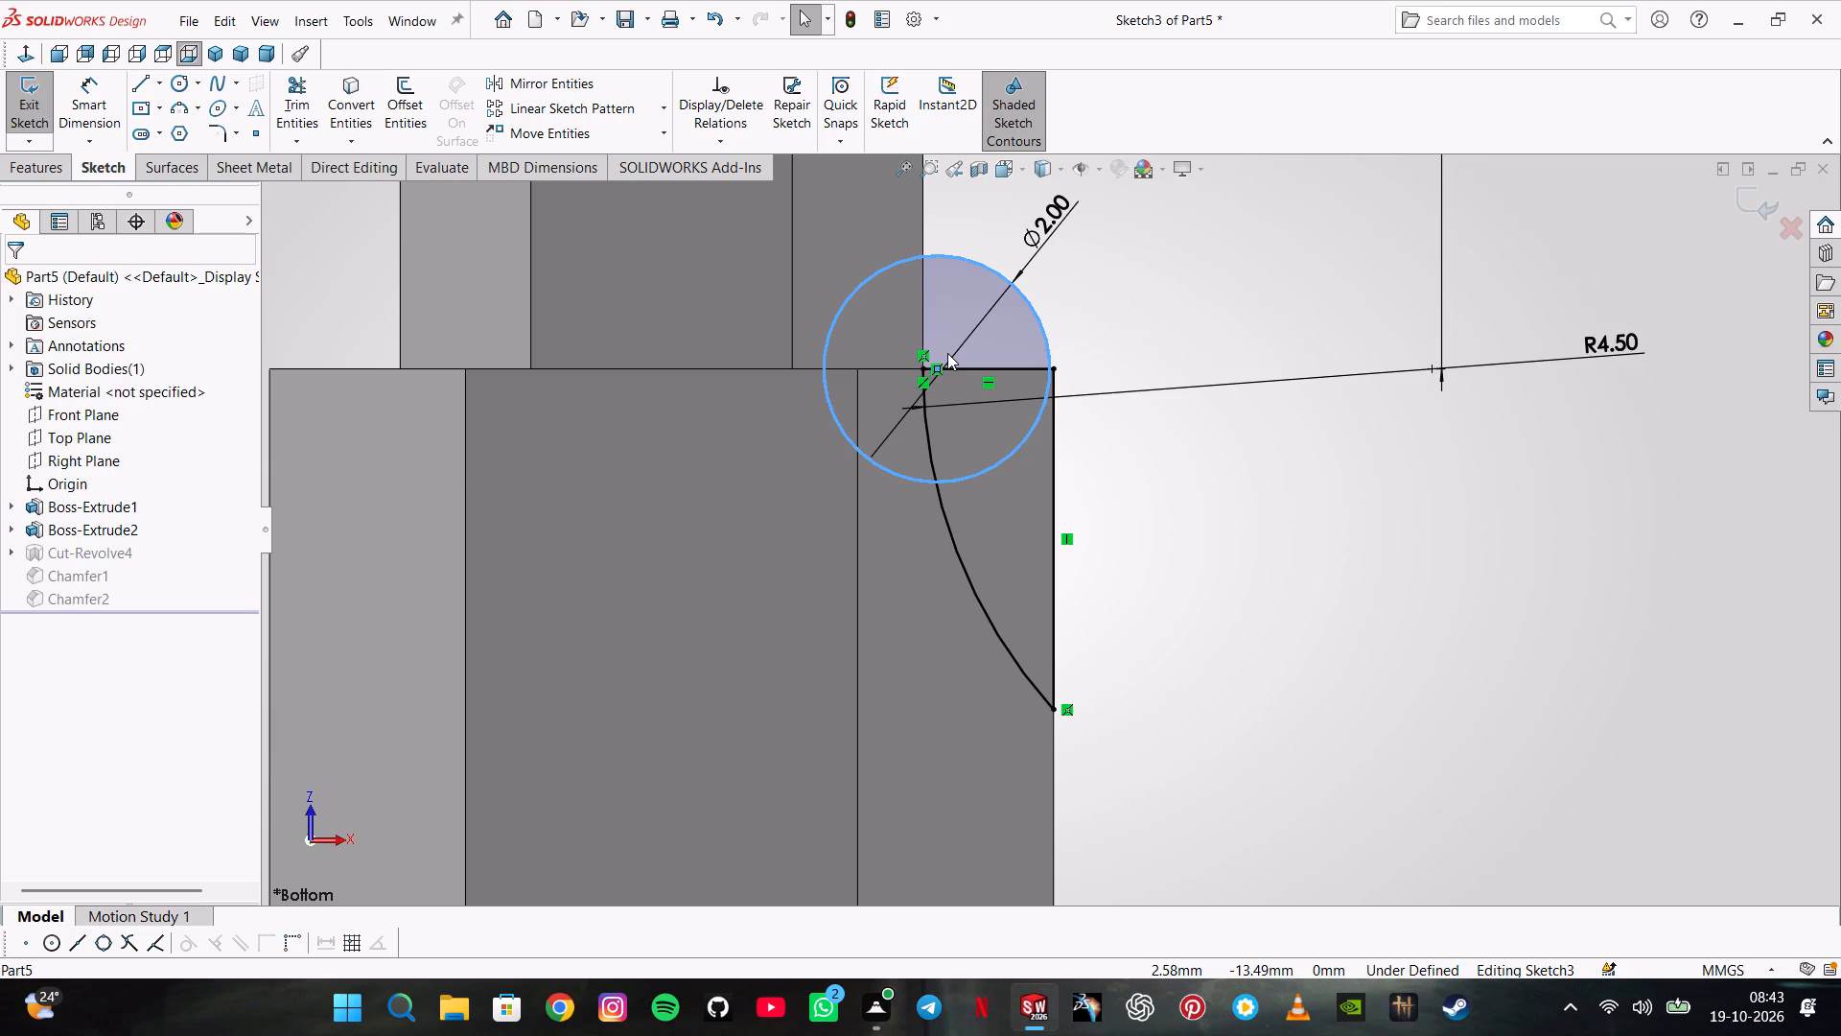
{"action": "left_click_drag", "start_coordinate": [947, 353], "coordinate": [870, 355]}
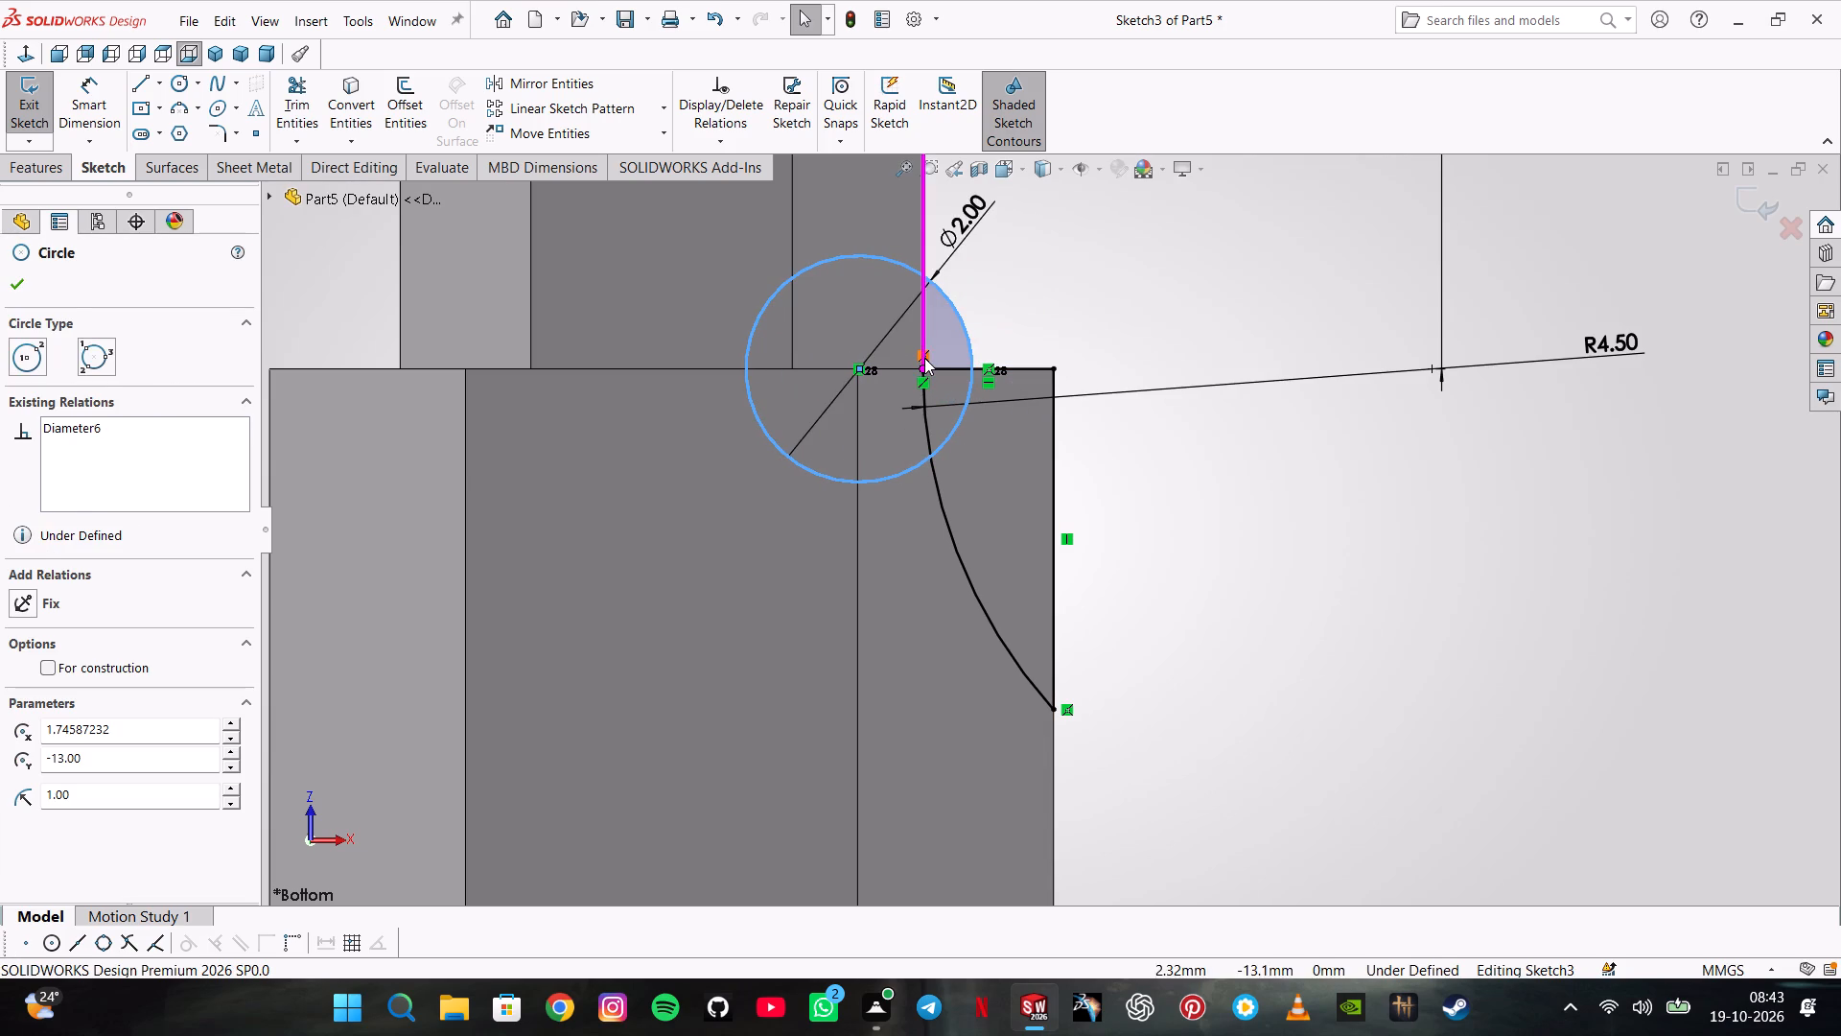
Delete the relation holding the 4.5 mm arc's end at the smaller hexagon's corner and snap that end to the midpoint of the larger hexagon's end edge.
{"action": "left_click", "coordinate": [924, 358]}
{"action": "key", "text": "Delete"}
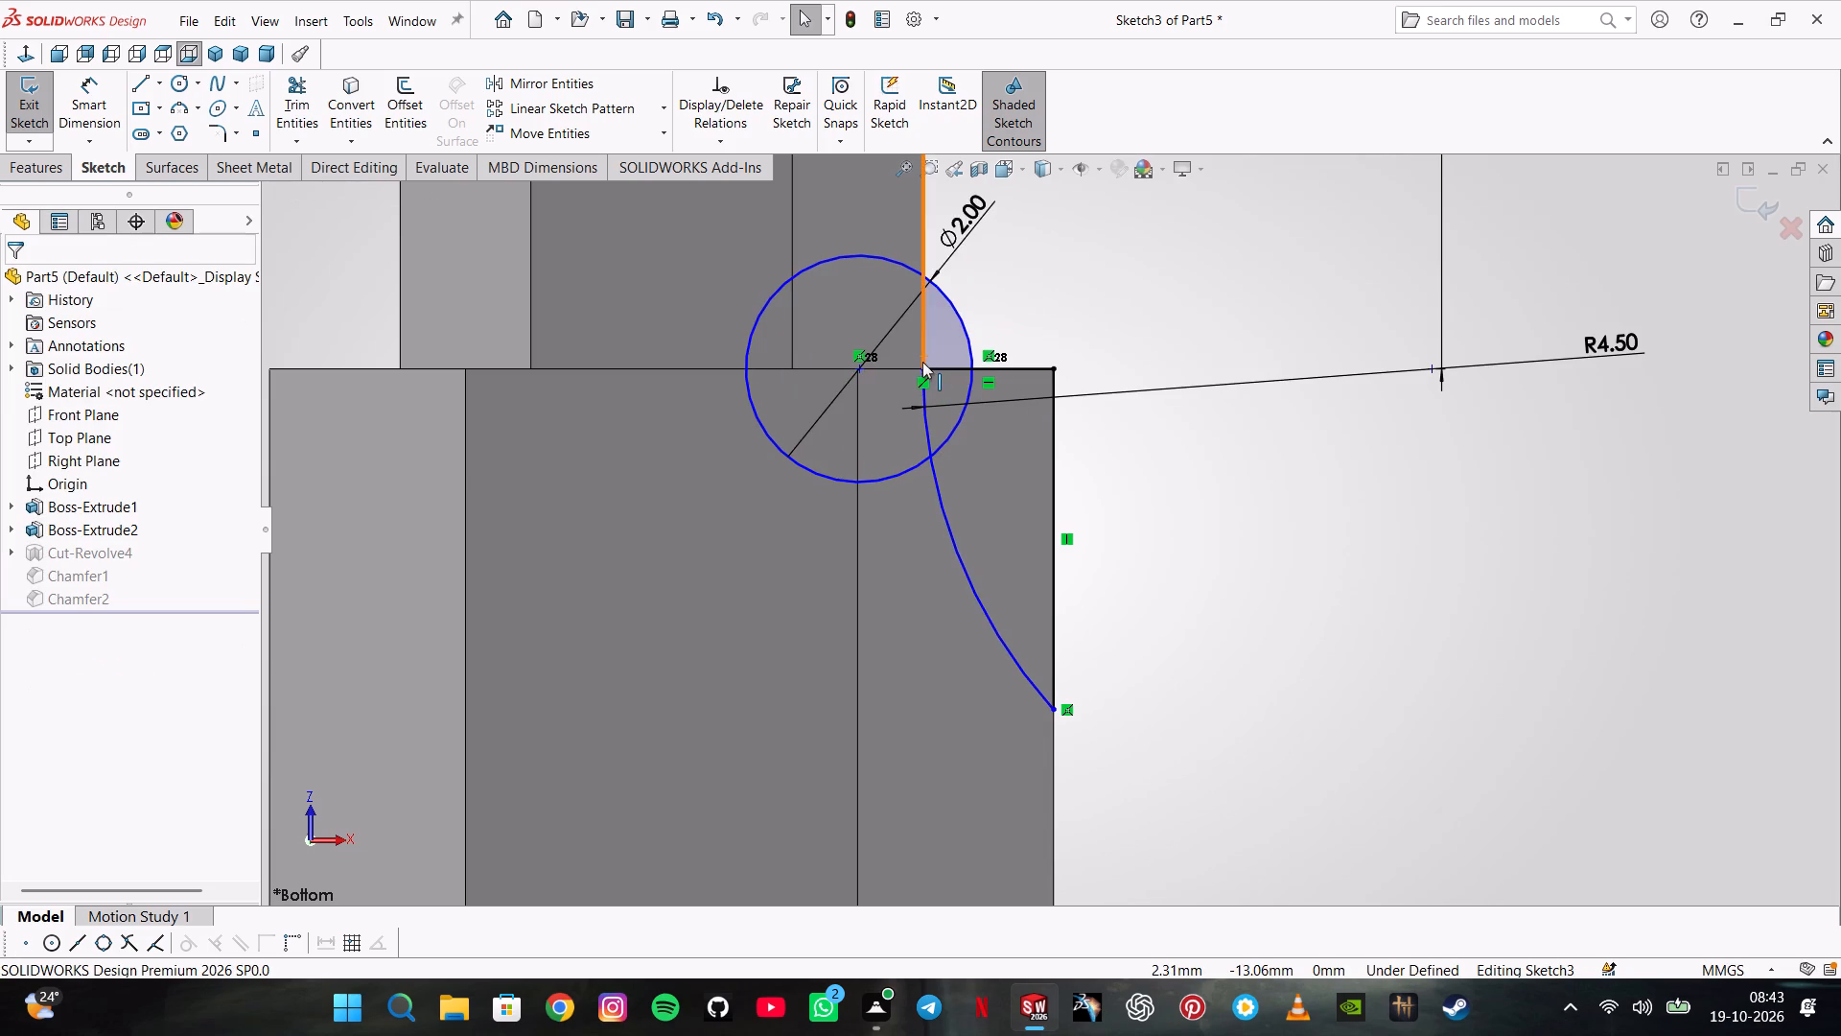
{"action": "left_click_drag", "start_coordinate": [923, 366], "coordinate": [956, 376]}
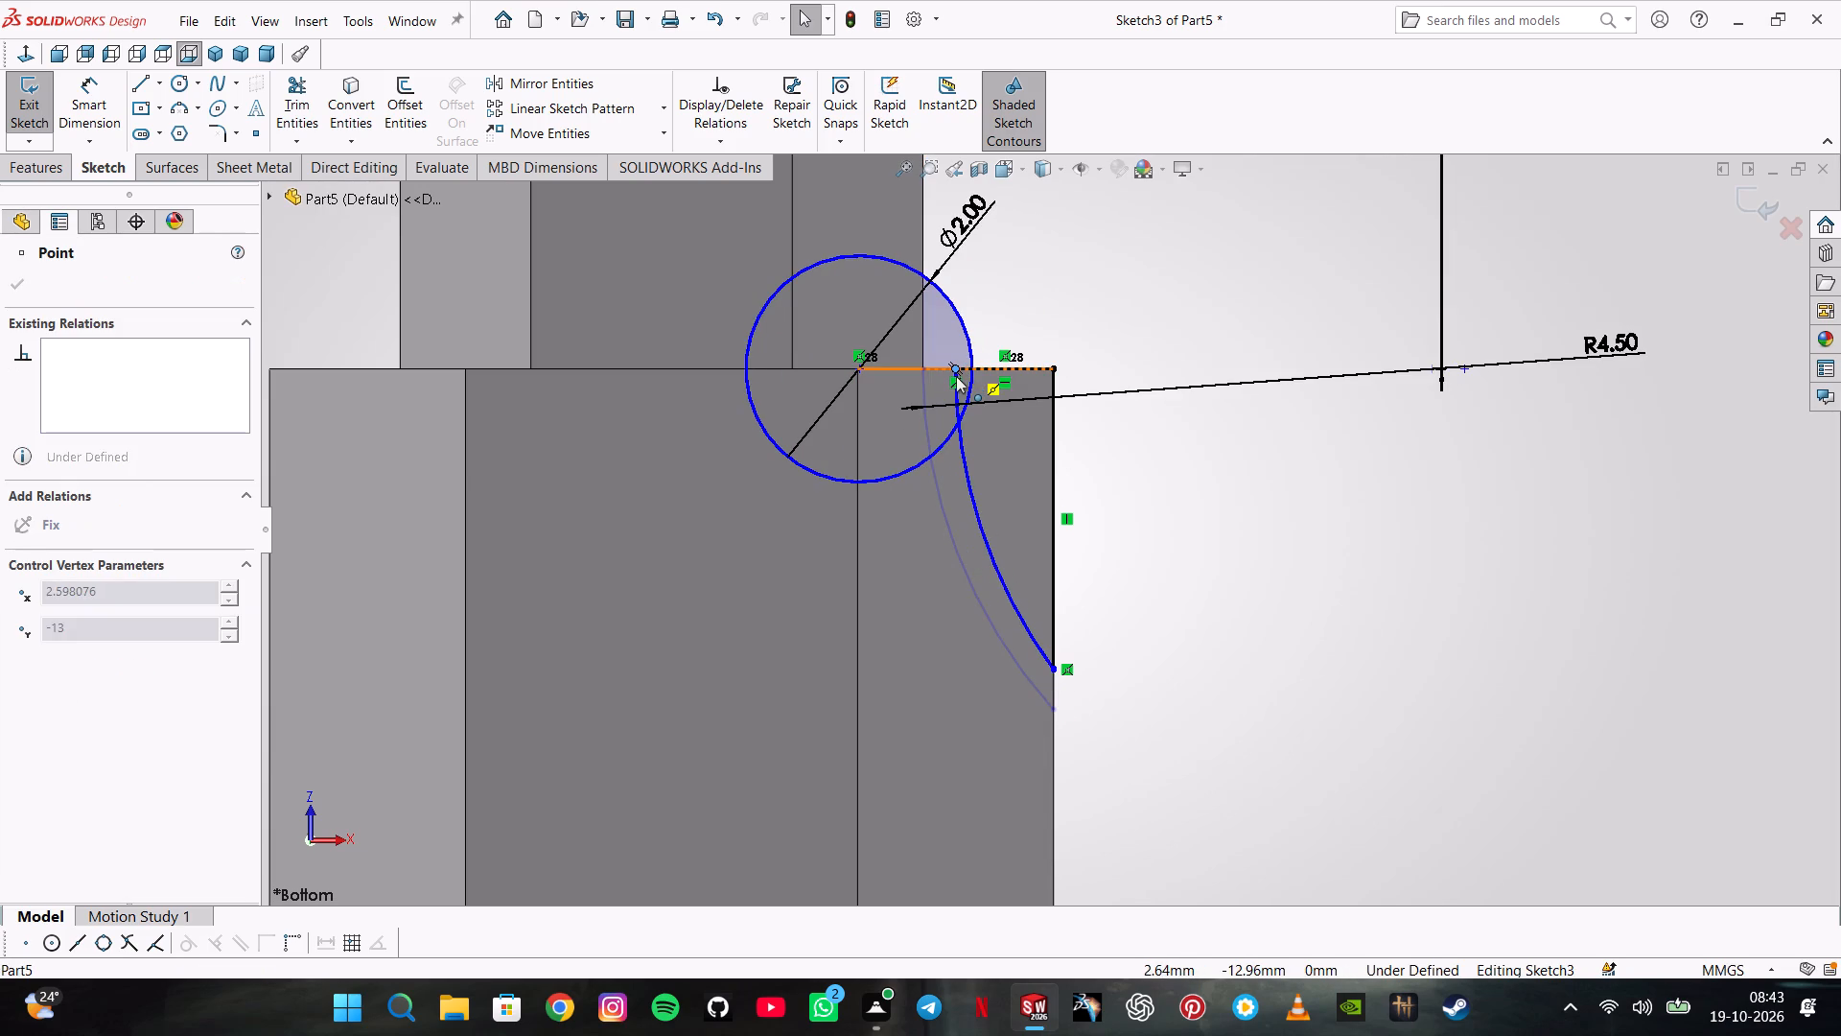
{"action": "left_click_drag", "start_coordinate": [956, 376], "coordinate": [953, 378]}
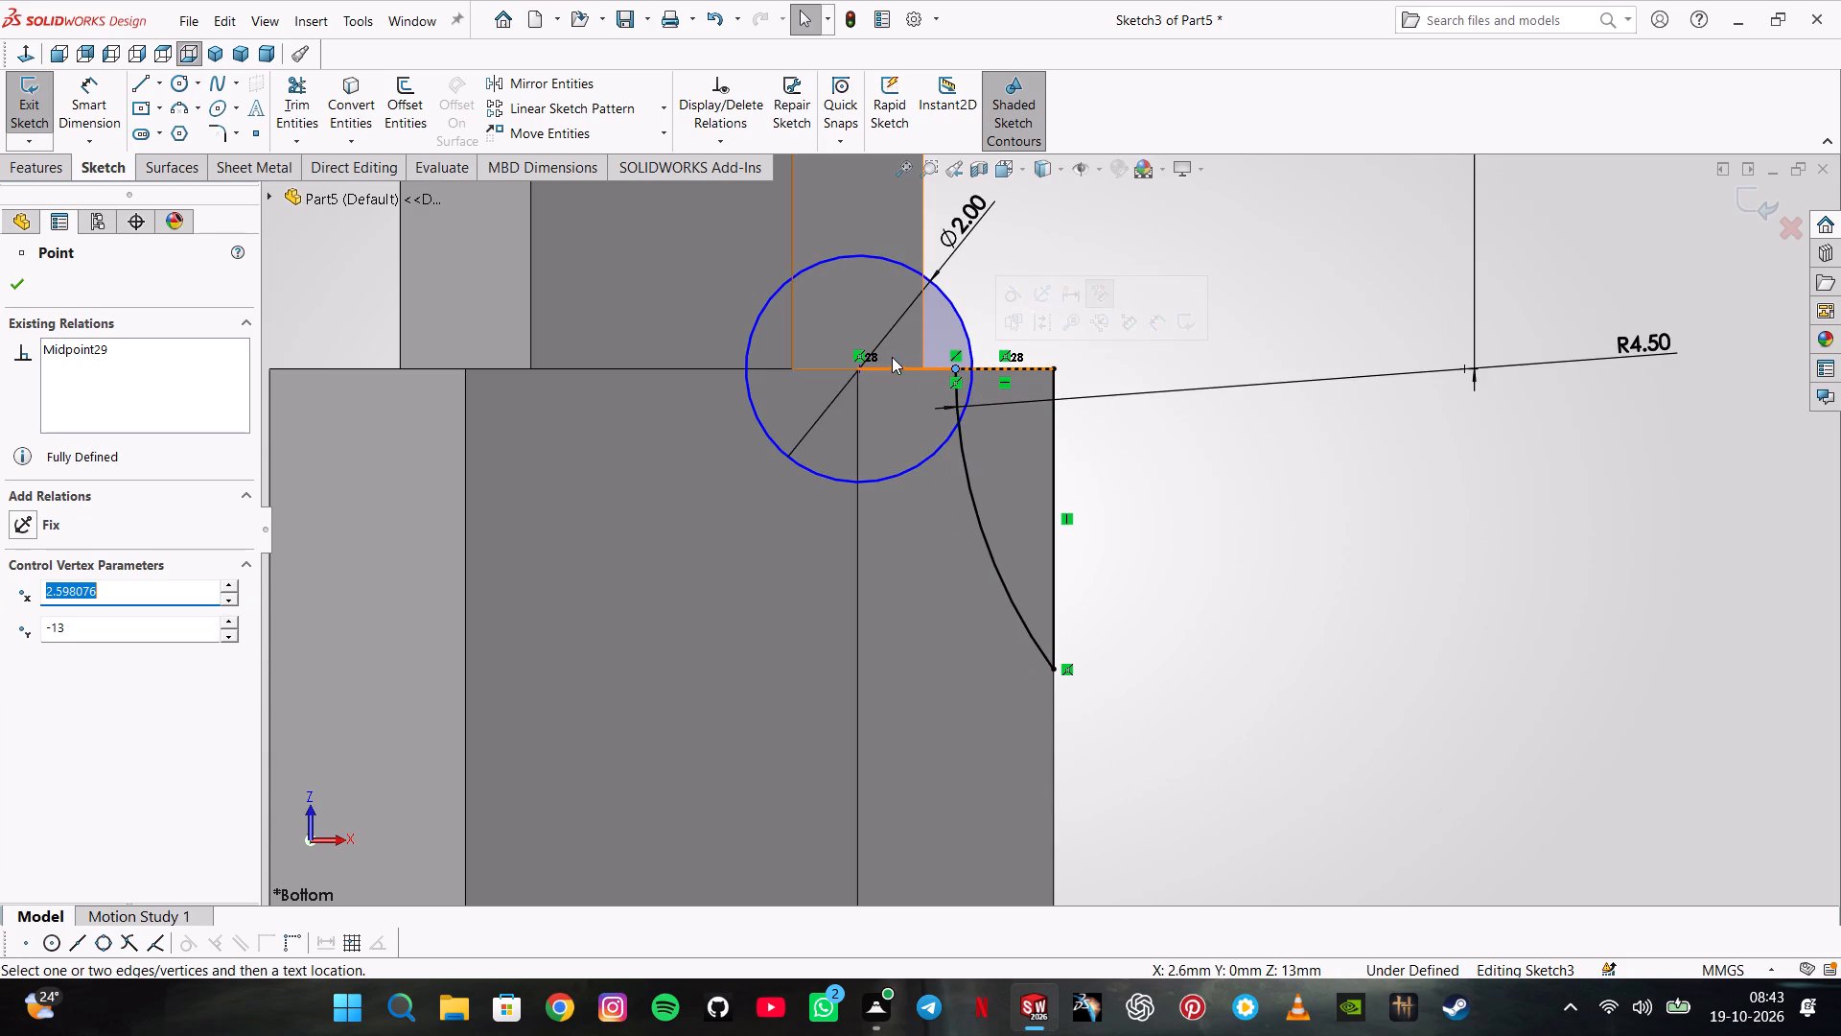
Move the 2 mm circle outward along the shoulder line and make it tangent to the smaller hexagon's vertical side edge.
{"action": "left_click_drag", "start_coordinate": [942, 309], "coordinate": [1039, 299]}
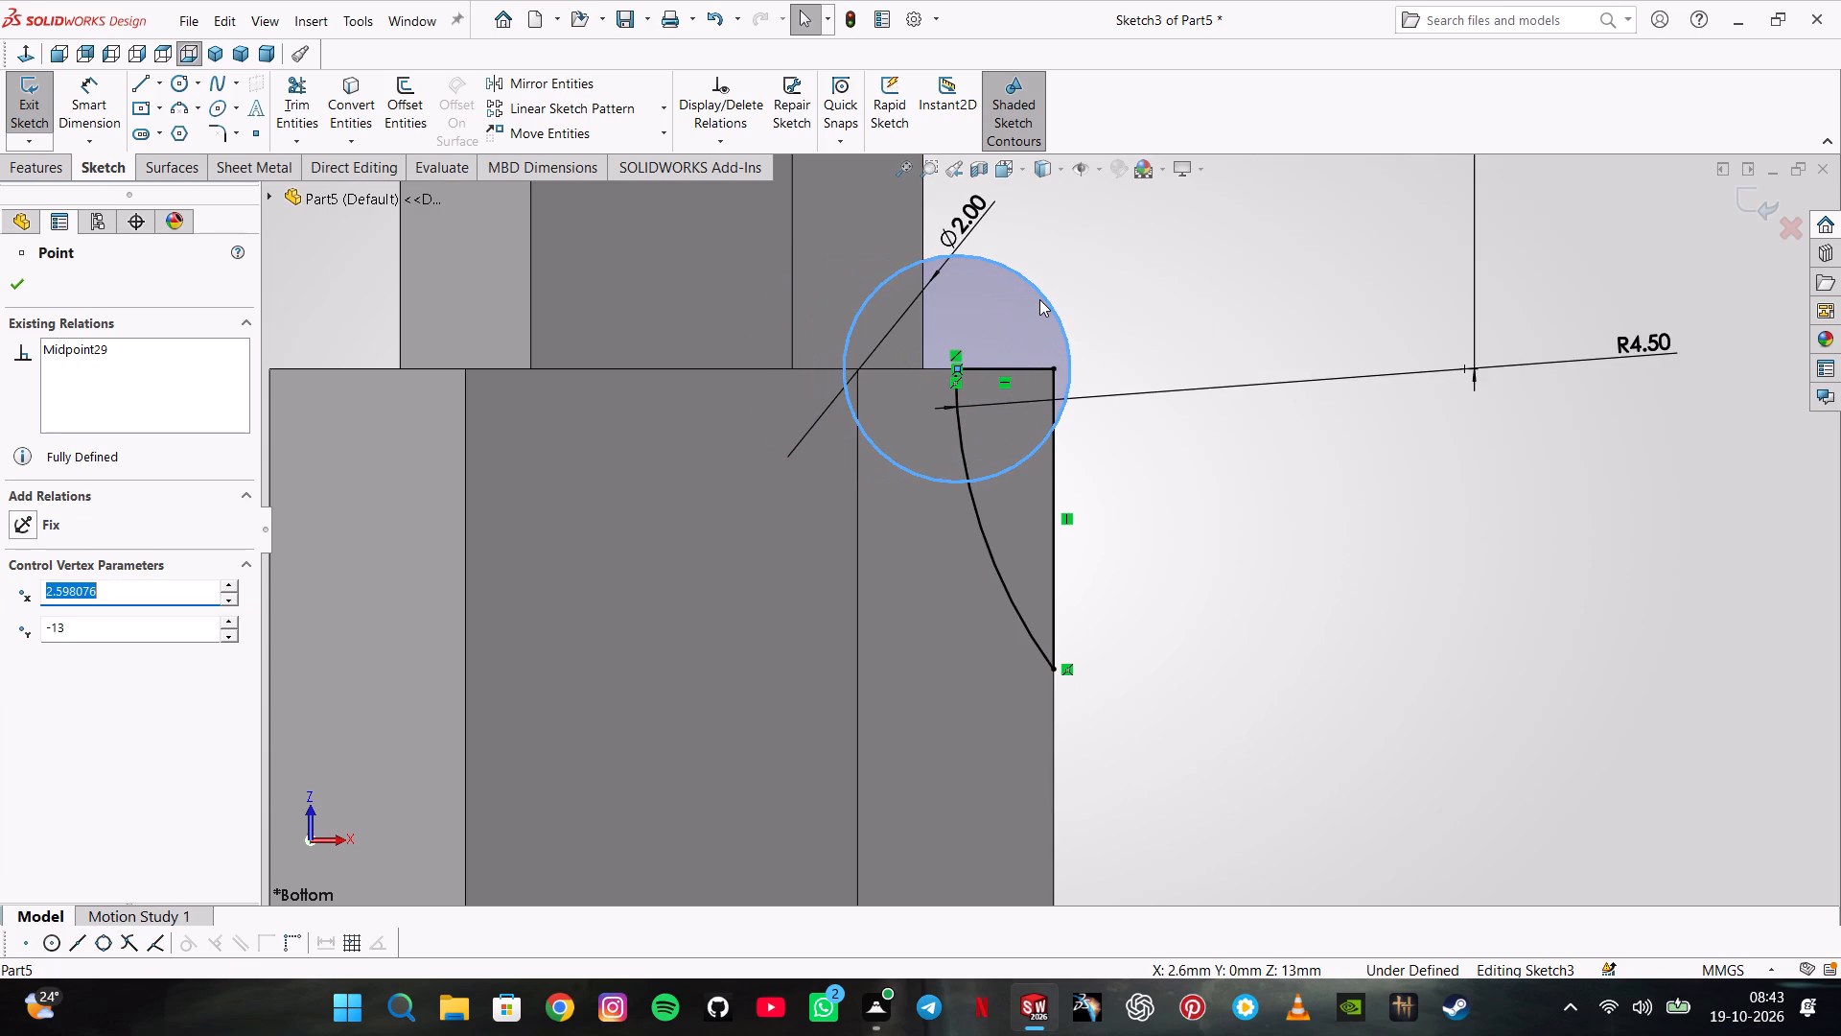
{"action": "left_click_drag", "start_coordinate": [1039, 299], "coordinate": [1116, 260]}
{"action": "key", "text": "Escape"}
{"action": "left_click", "coordinate": [1011, 297]}
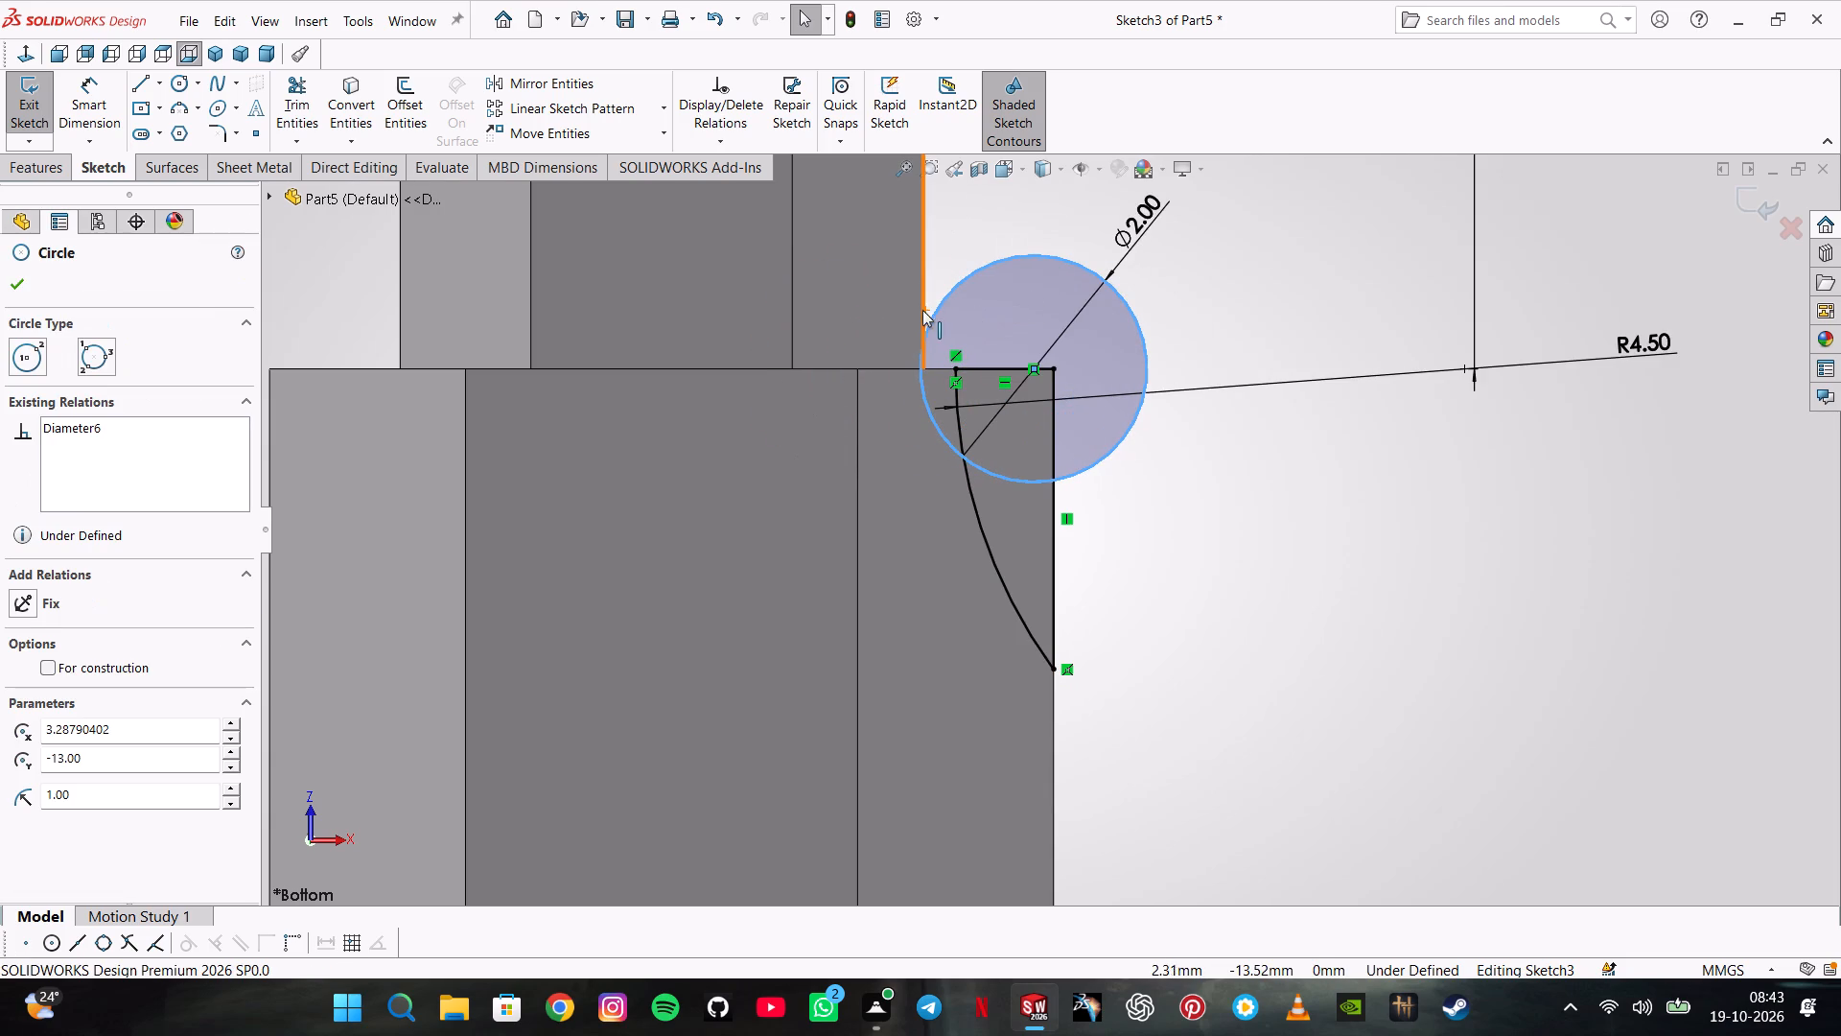
{"action": "left_click", "coordinate": [924, 304], "text": "ctrl"}
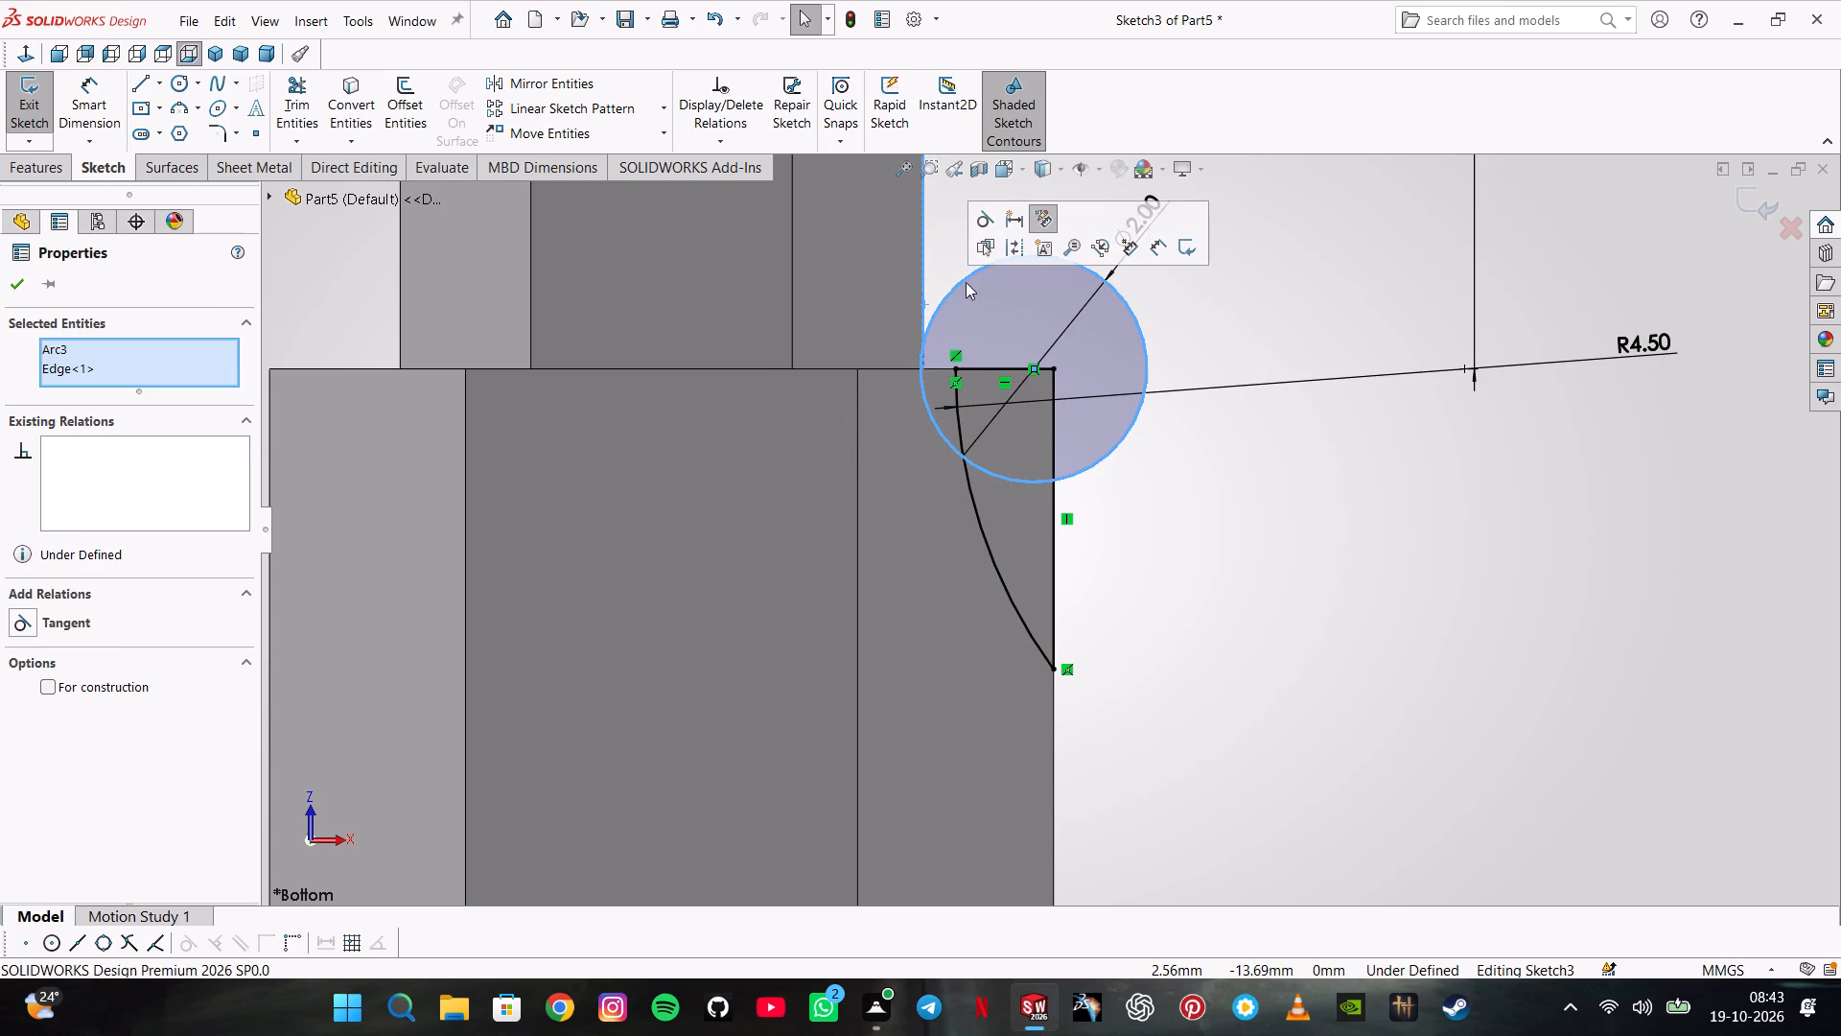
{"action": "left_click", "coordinate": [986, 219]}
{"action": "left_click", "coordinate": [925, 261]}
{"action": "left_click", "coordinate": [1028, 317], "text": "ctrl"}
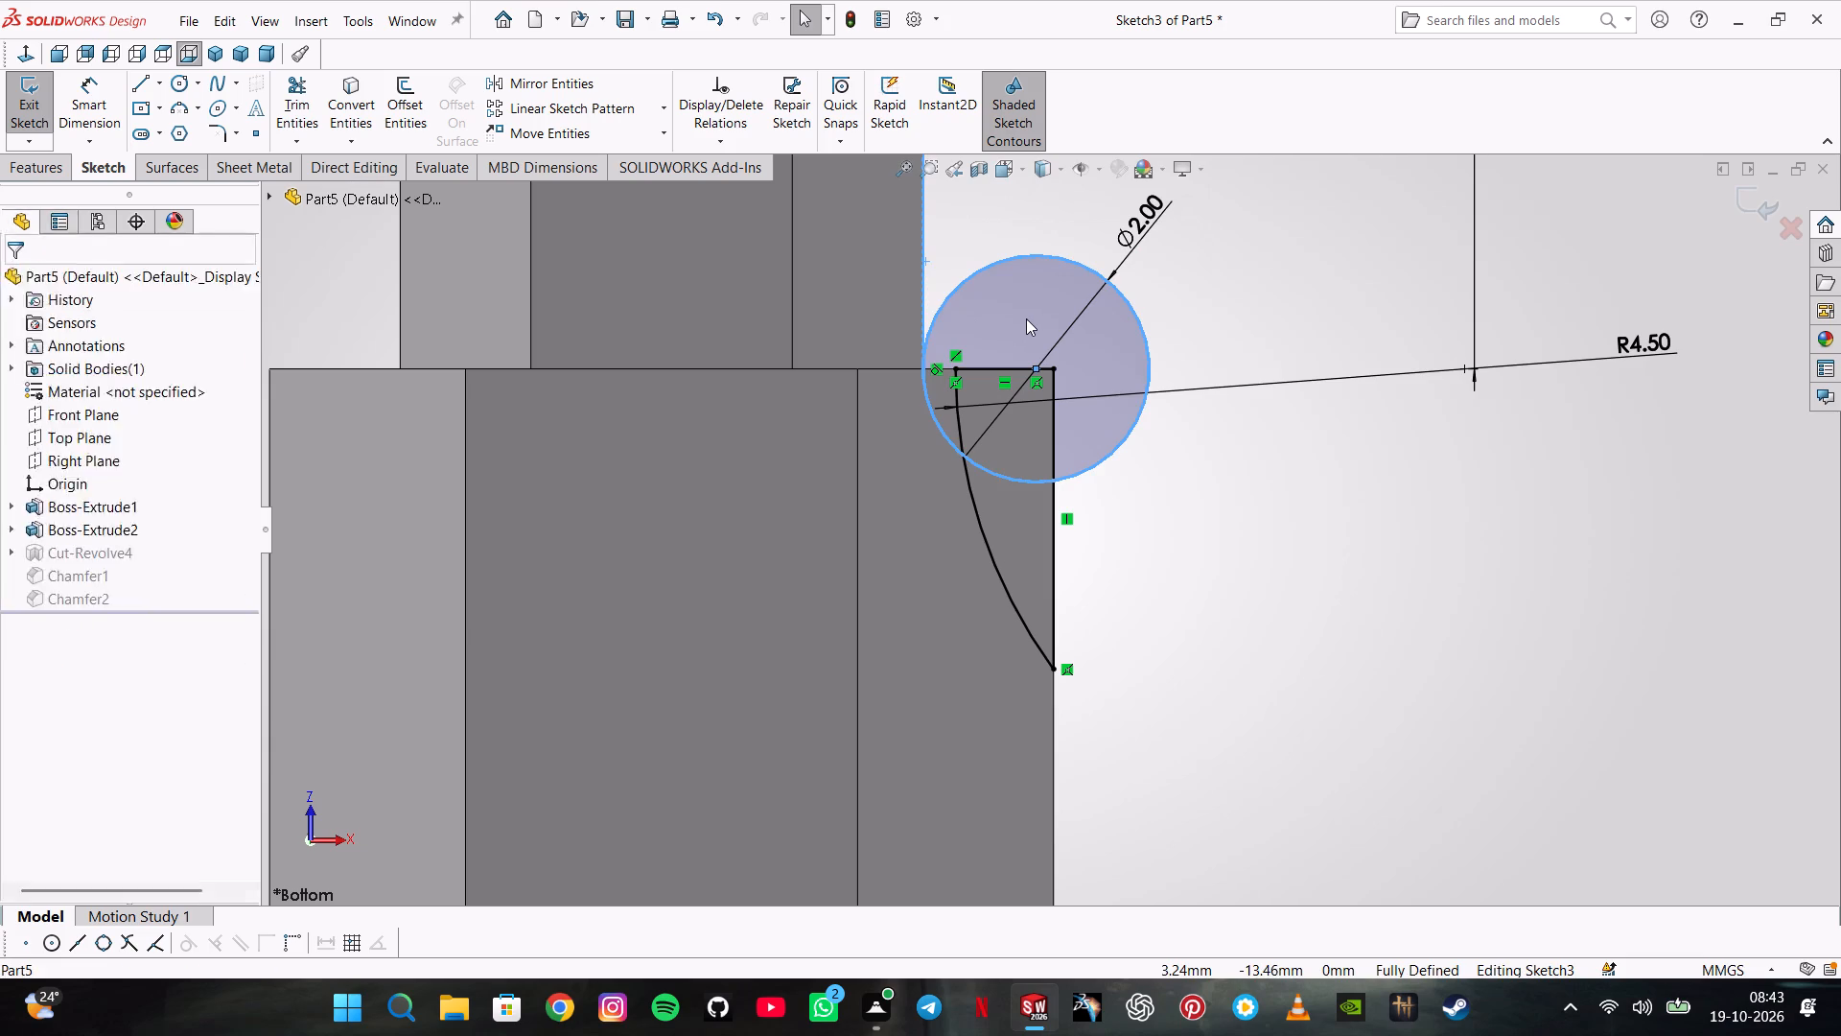
Add a tangent relation between the 2 mm circle and the horizontal shoulder line of the cut profile.
{"action": "left_click", "coordinate": [967, 369], "text": "ctrl"}
{"action": "key", "text": "Escape"}
{"action": "key", "text": "Escape"}
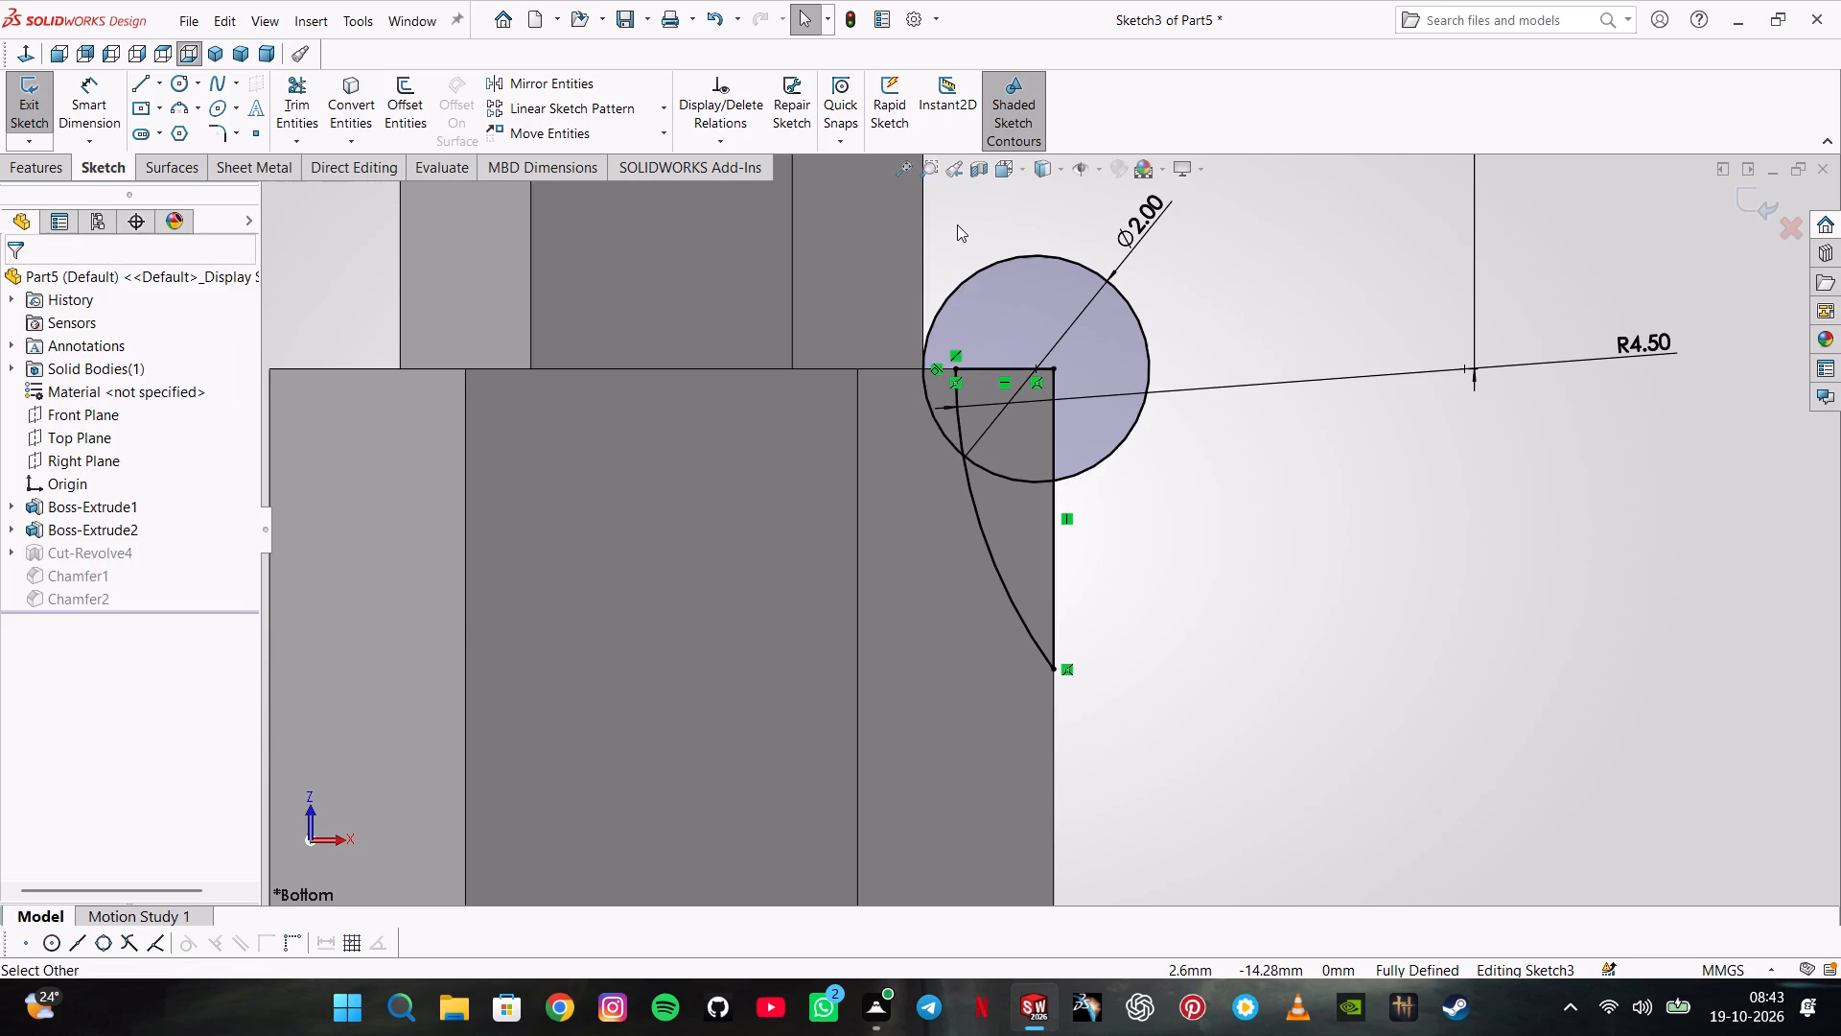
{"action": "key", "text": "Escape"}
{"action": "key", "text": "Escape"}
{"action": "left_click", "coordinate": [976, 293], "text": "ctrl"}
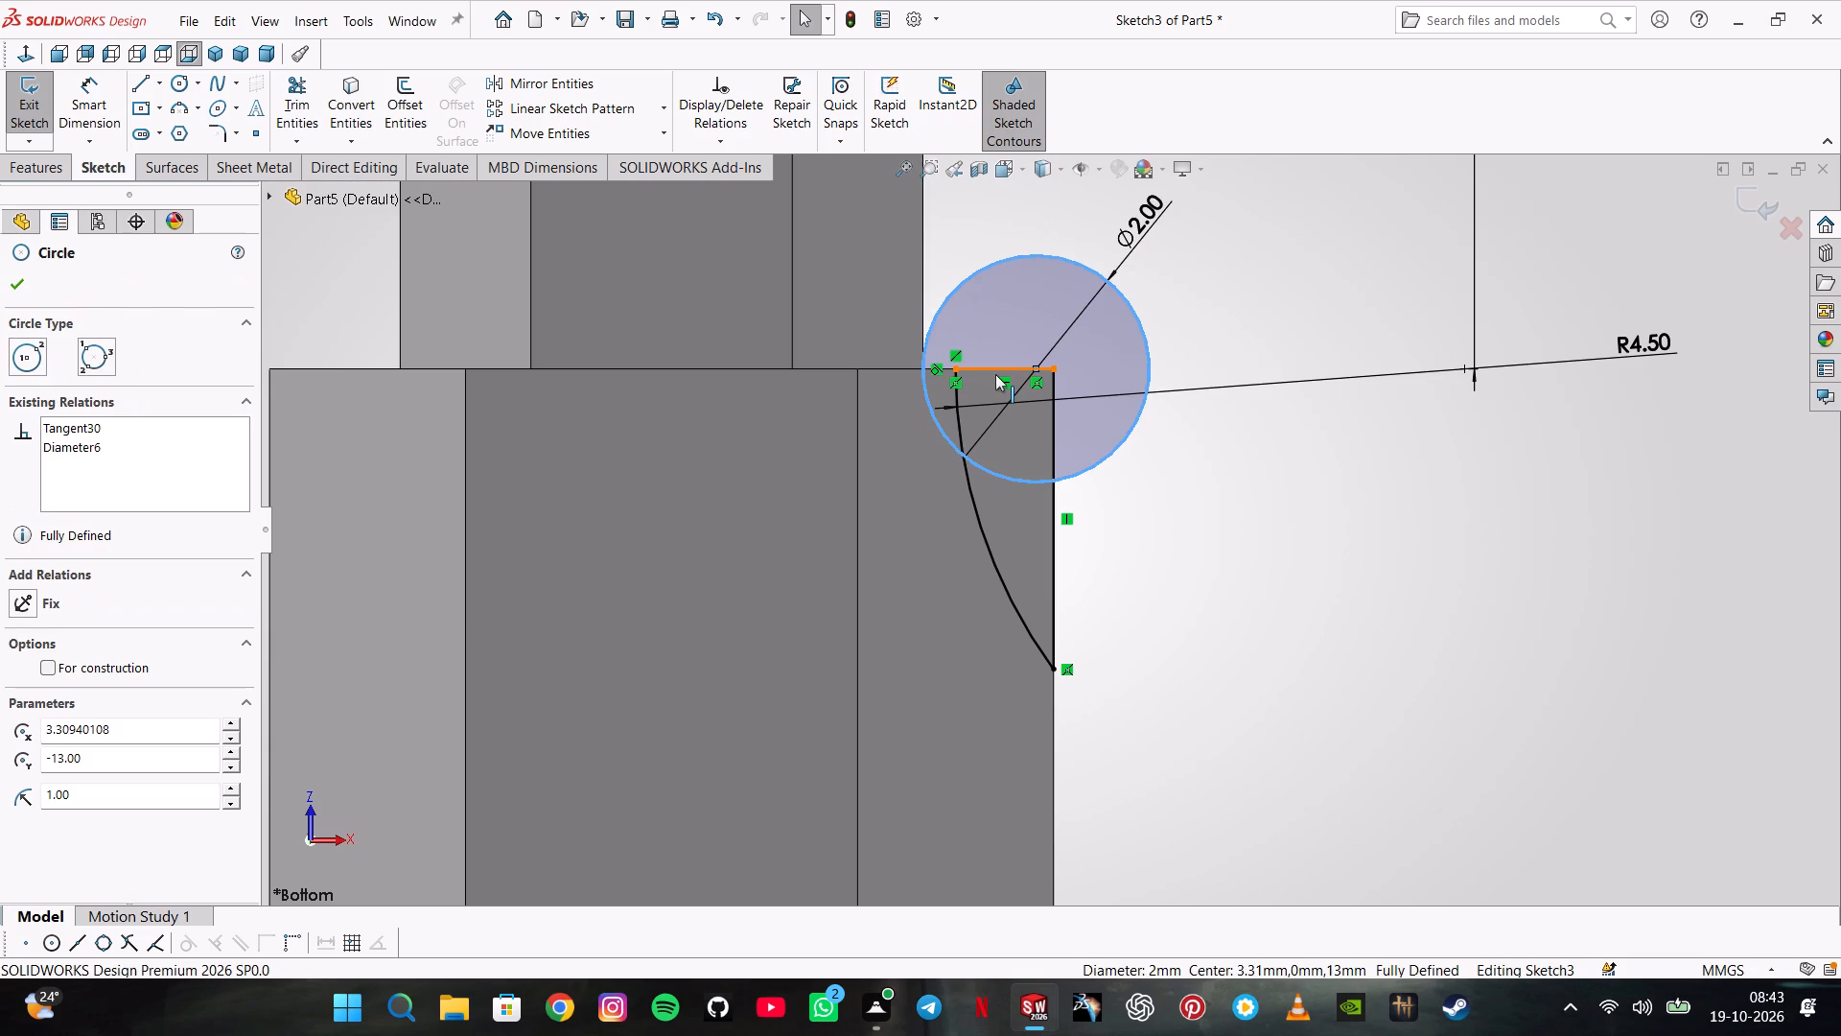
{"action": "left_click", "coordinate": [995, 374], "text": "ctrl"}
{"action": "left_click", "coordinate": [1064, 292]}
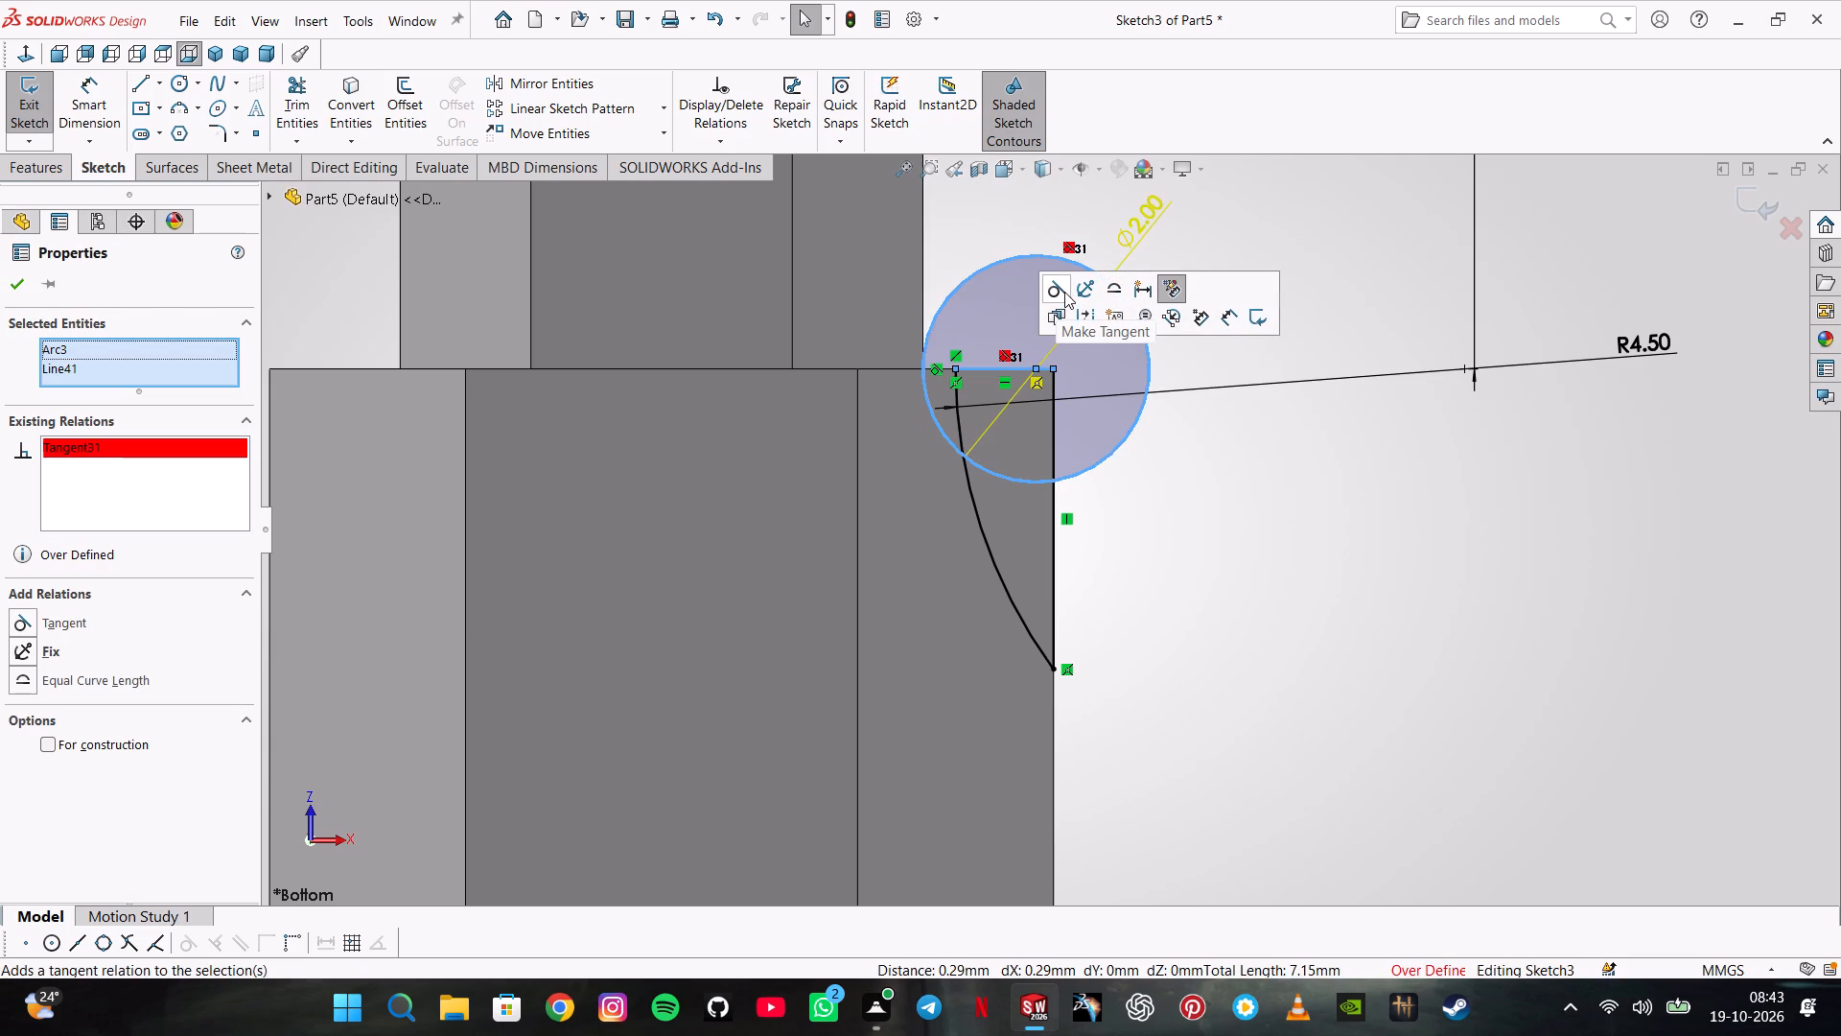
{"action": "left_click", "coordinate": [1060, 290]}
{"action": "left_click", "coordinate": [964, 241]}
{"action": "key", "text": "Escape"}
{"action": "key", "text": "Escape"}
{"action": "key", "text": "Escape"}
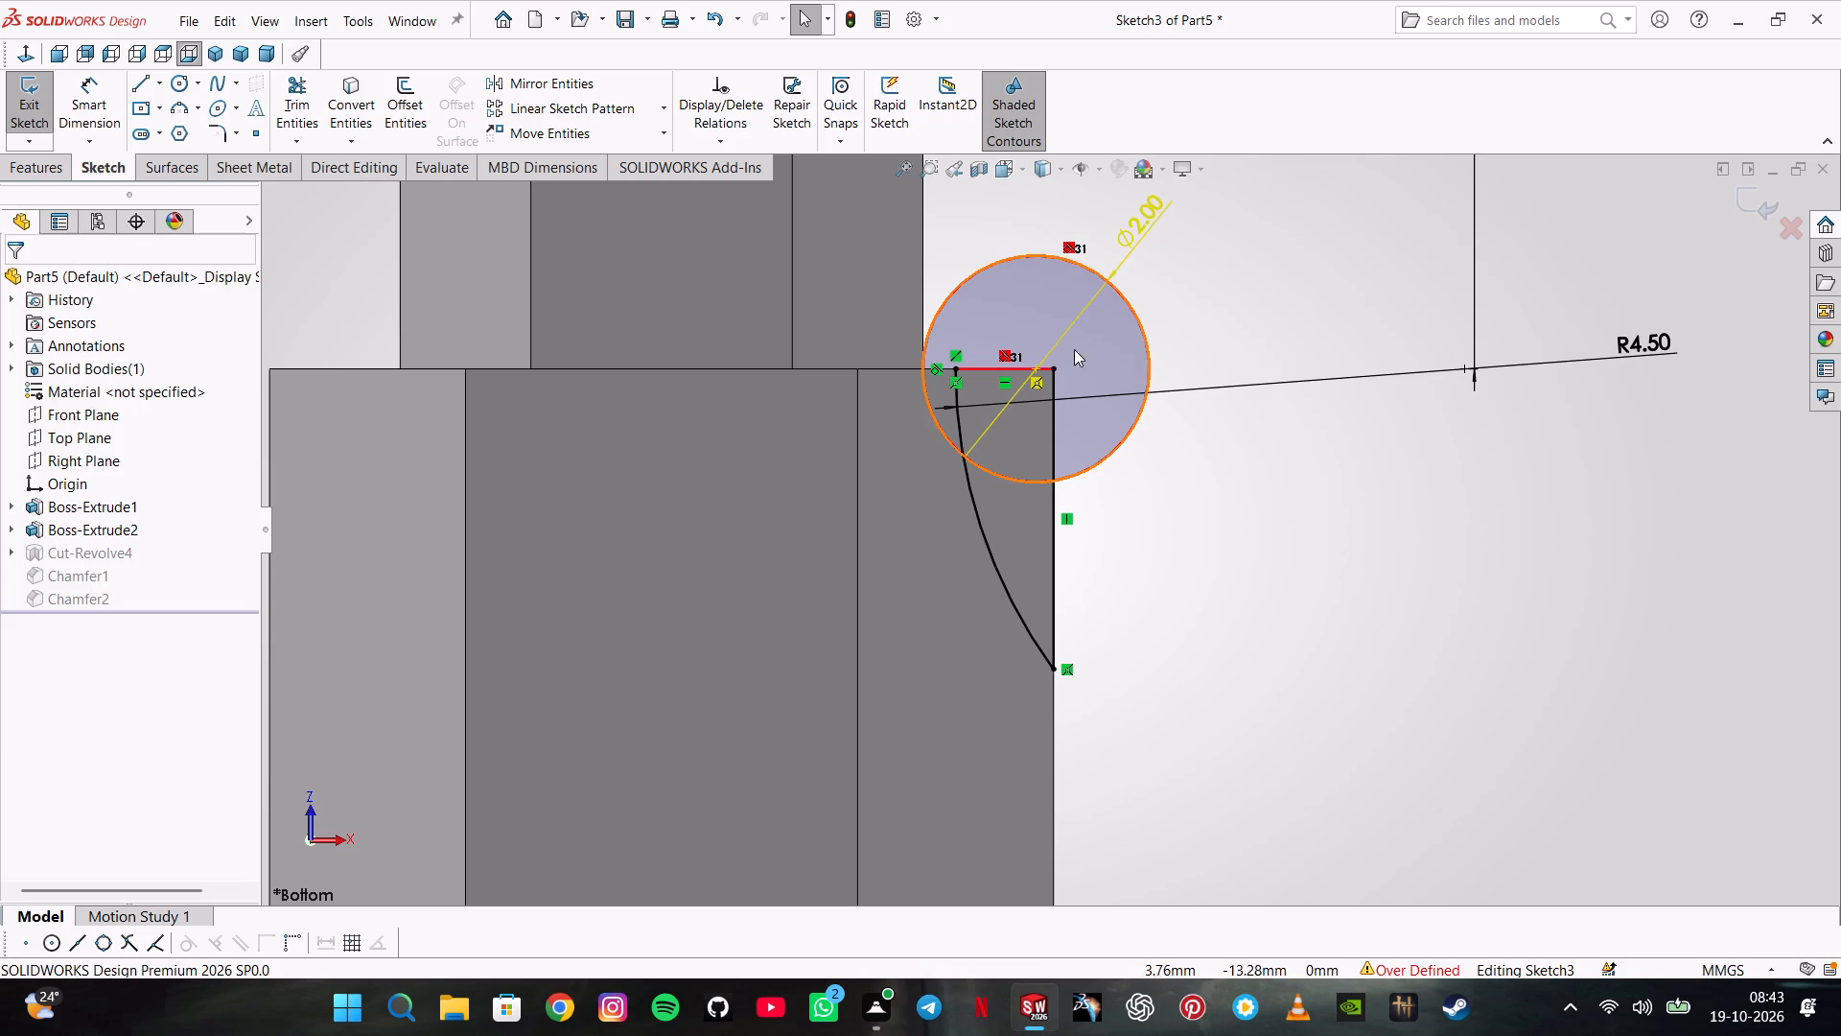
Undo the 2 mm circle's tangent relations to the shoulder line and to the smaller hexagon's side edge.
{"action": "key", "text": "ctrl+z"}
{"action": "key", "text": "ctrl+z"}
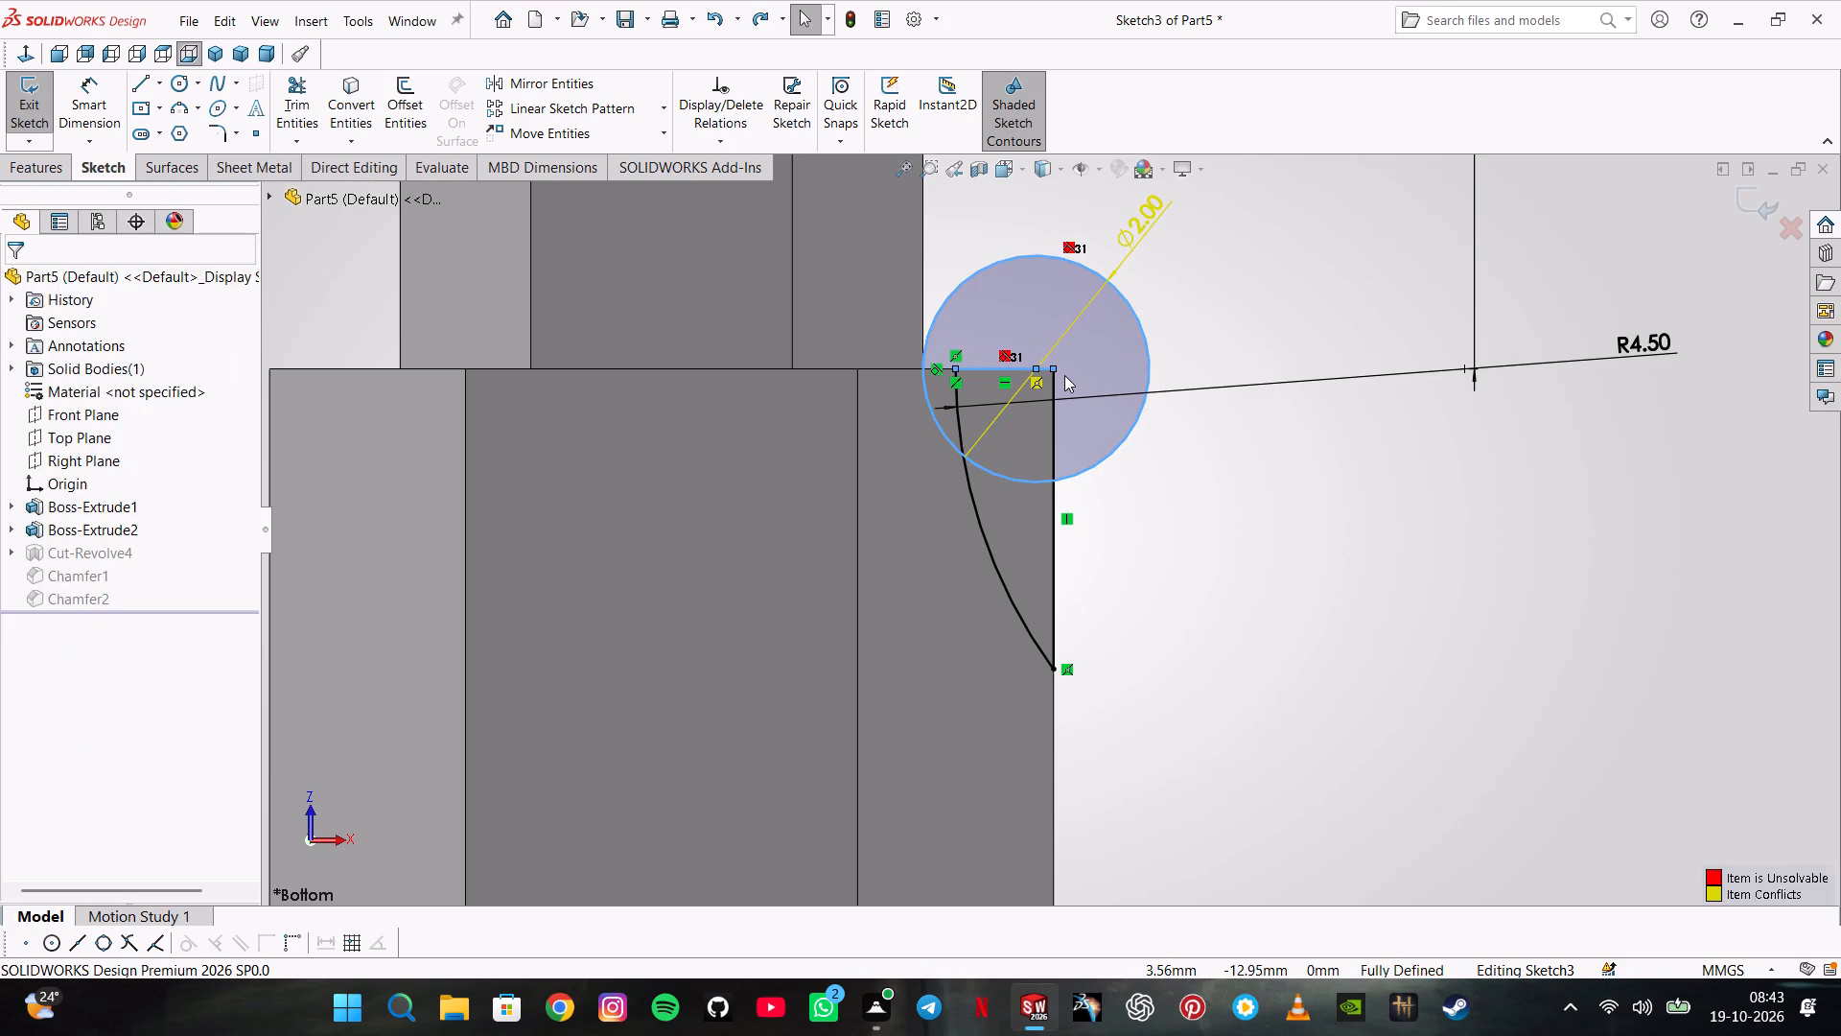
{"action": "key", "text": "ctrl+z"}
Delete the 2 mm circle from the cut profile sketch.
{"action": "left_click", "coordinate": [1023, 297]}
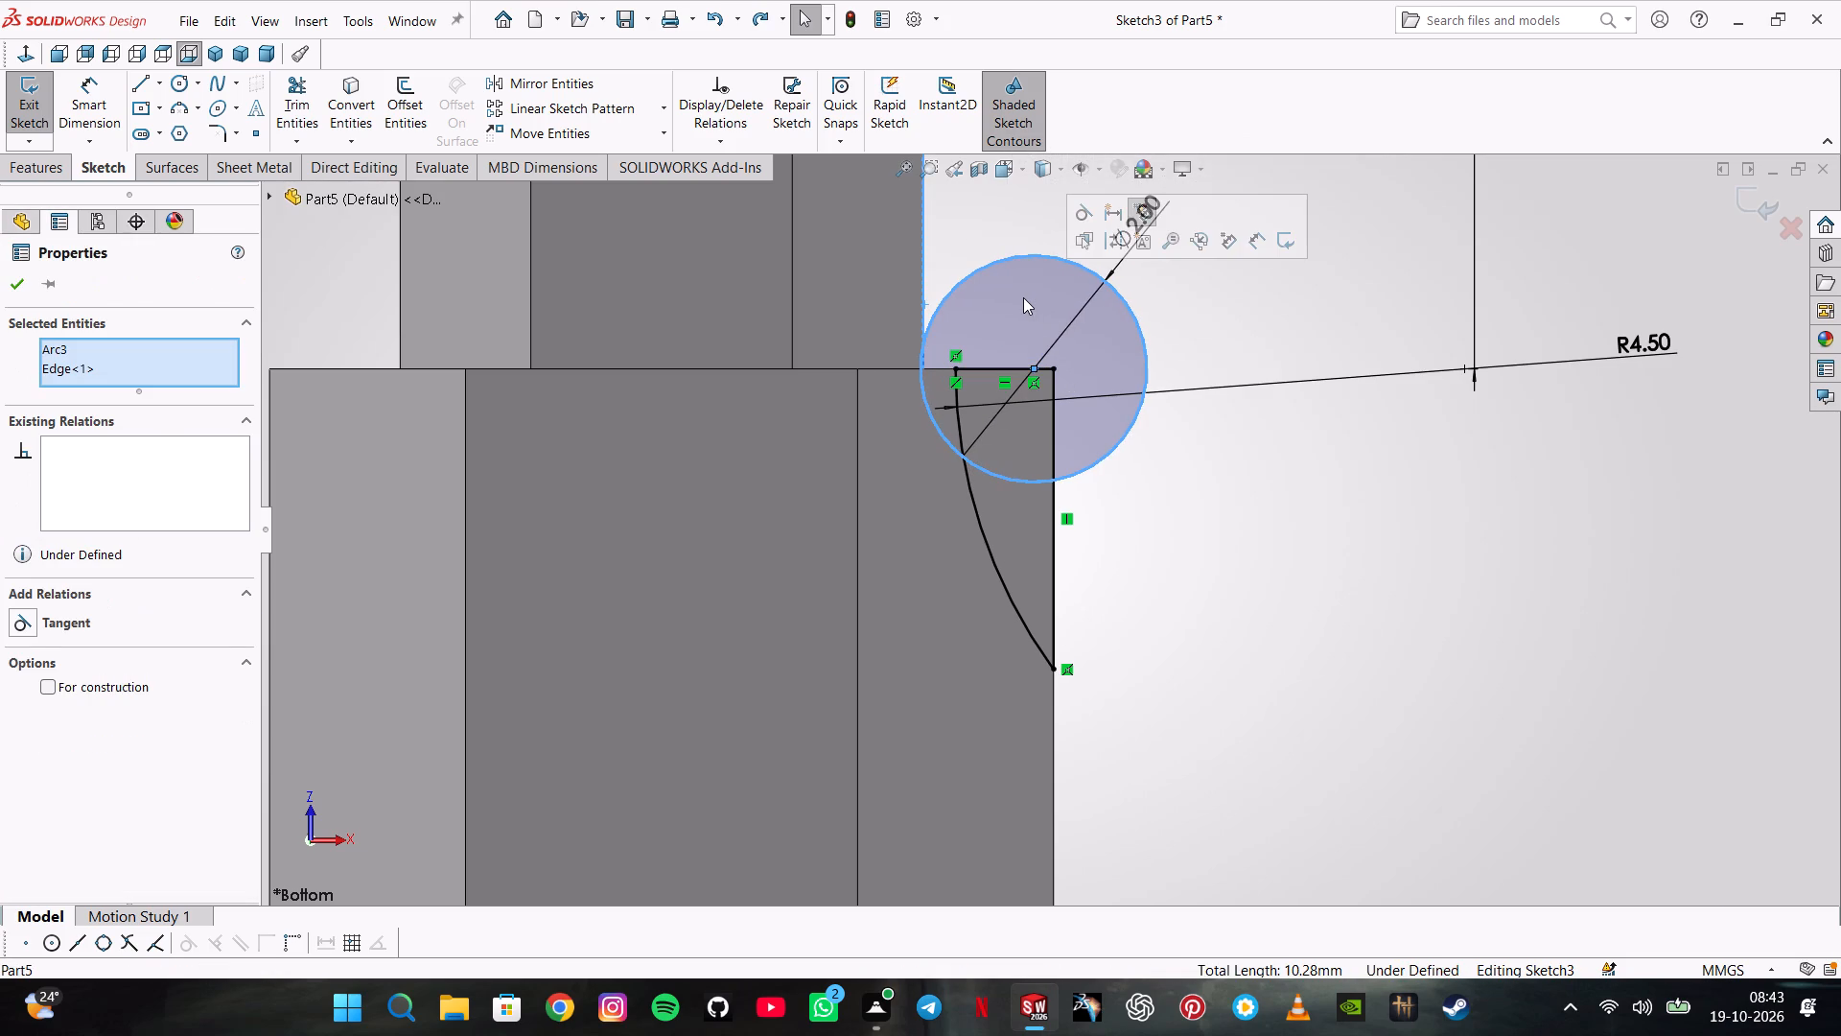
{"action": "key", "text": "Delete"}
{"action": "left_click", "coordinate": [1051, 497]}
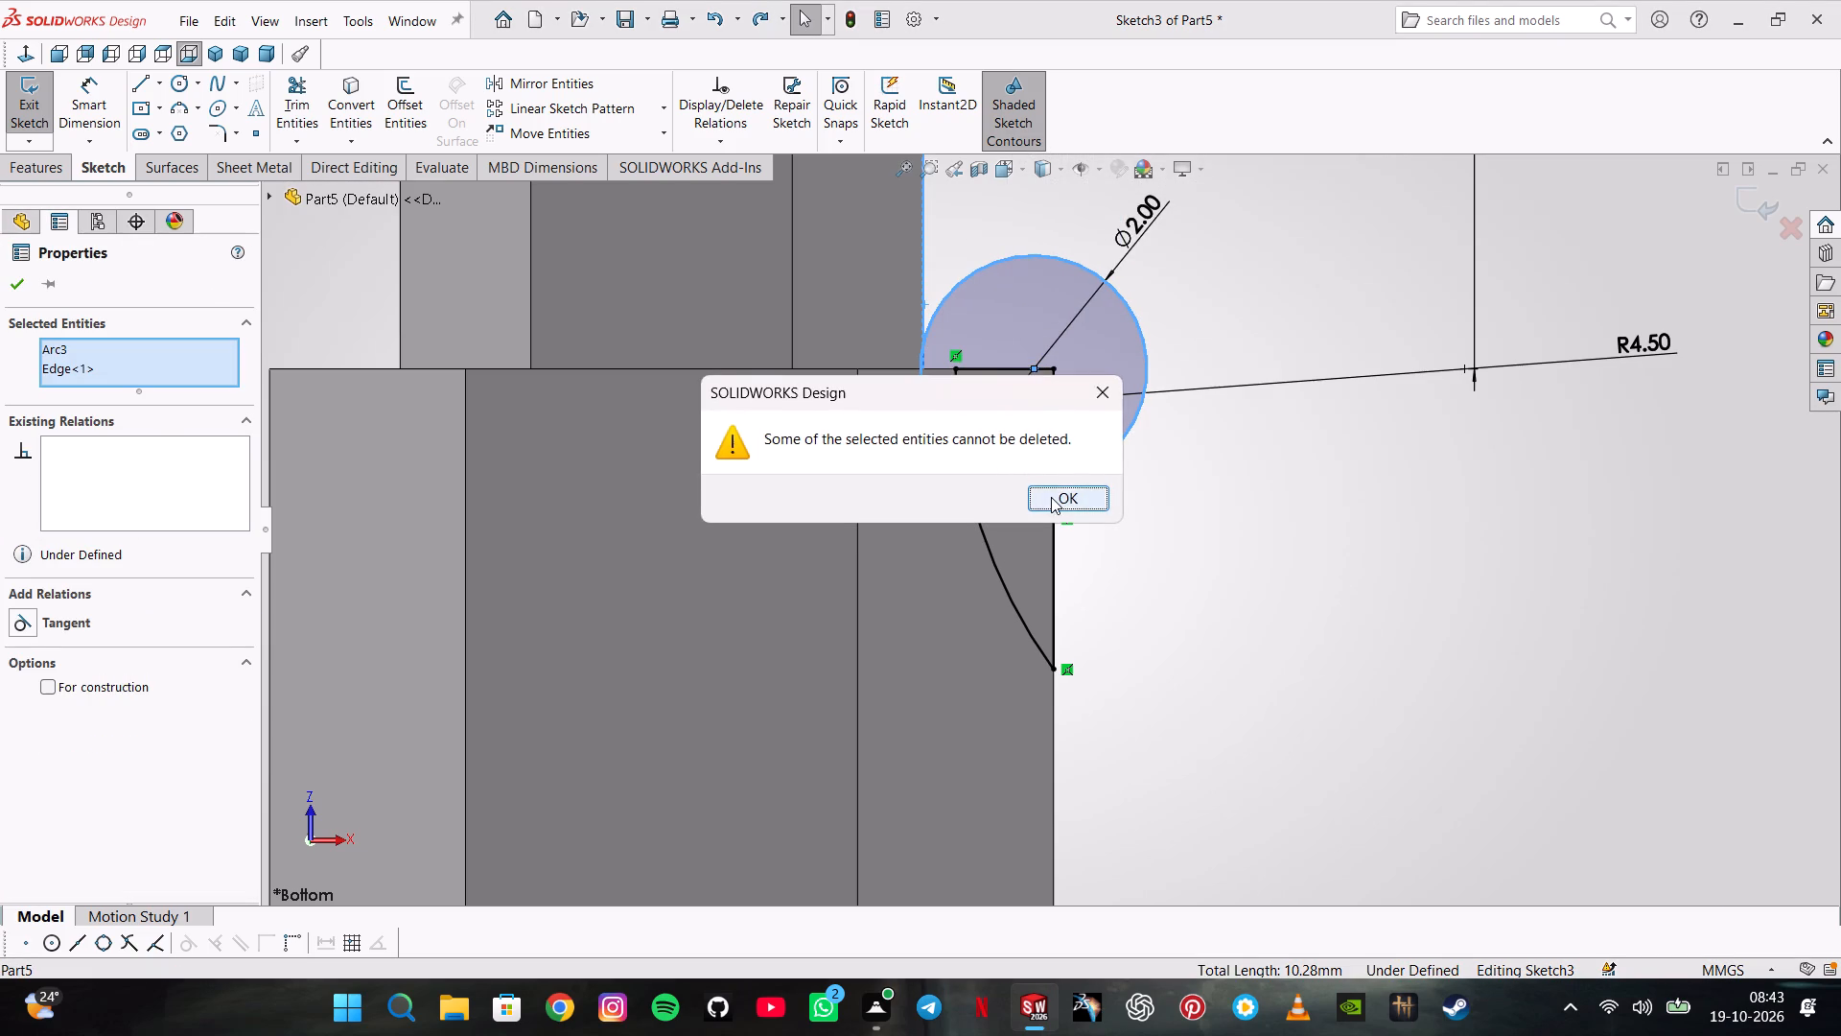
{"action": "left_click", "coordinate": [783, 503]}
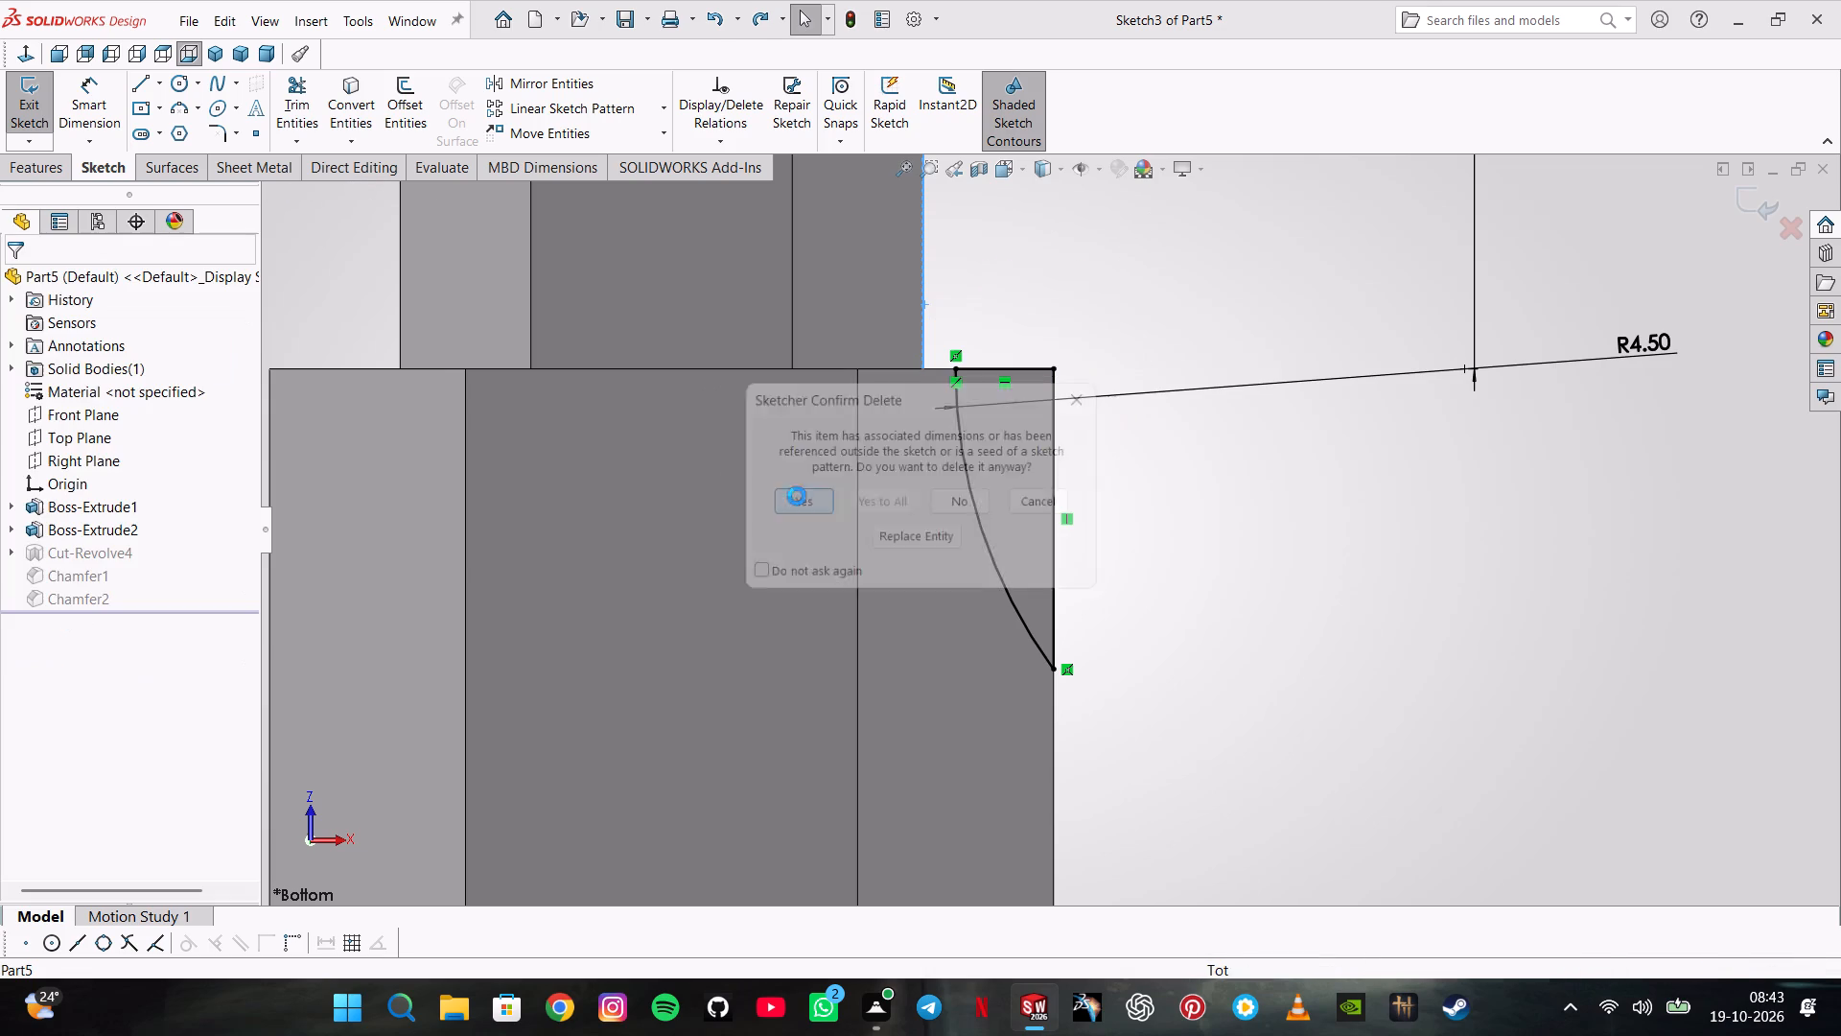
Delete the midpoint relation holding the 4.5 mm arc's end on the larger hexagon's end edge.
{"action": "left_click", "coordinate": [955, 349]}
{"action": "key", "text": "Delete"}
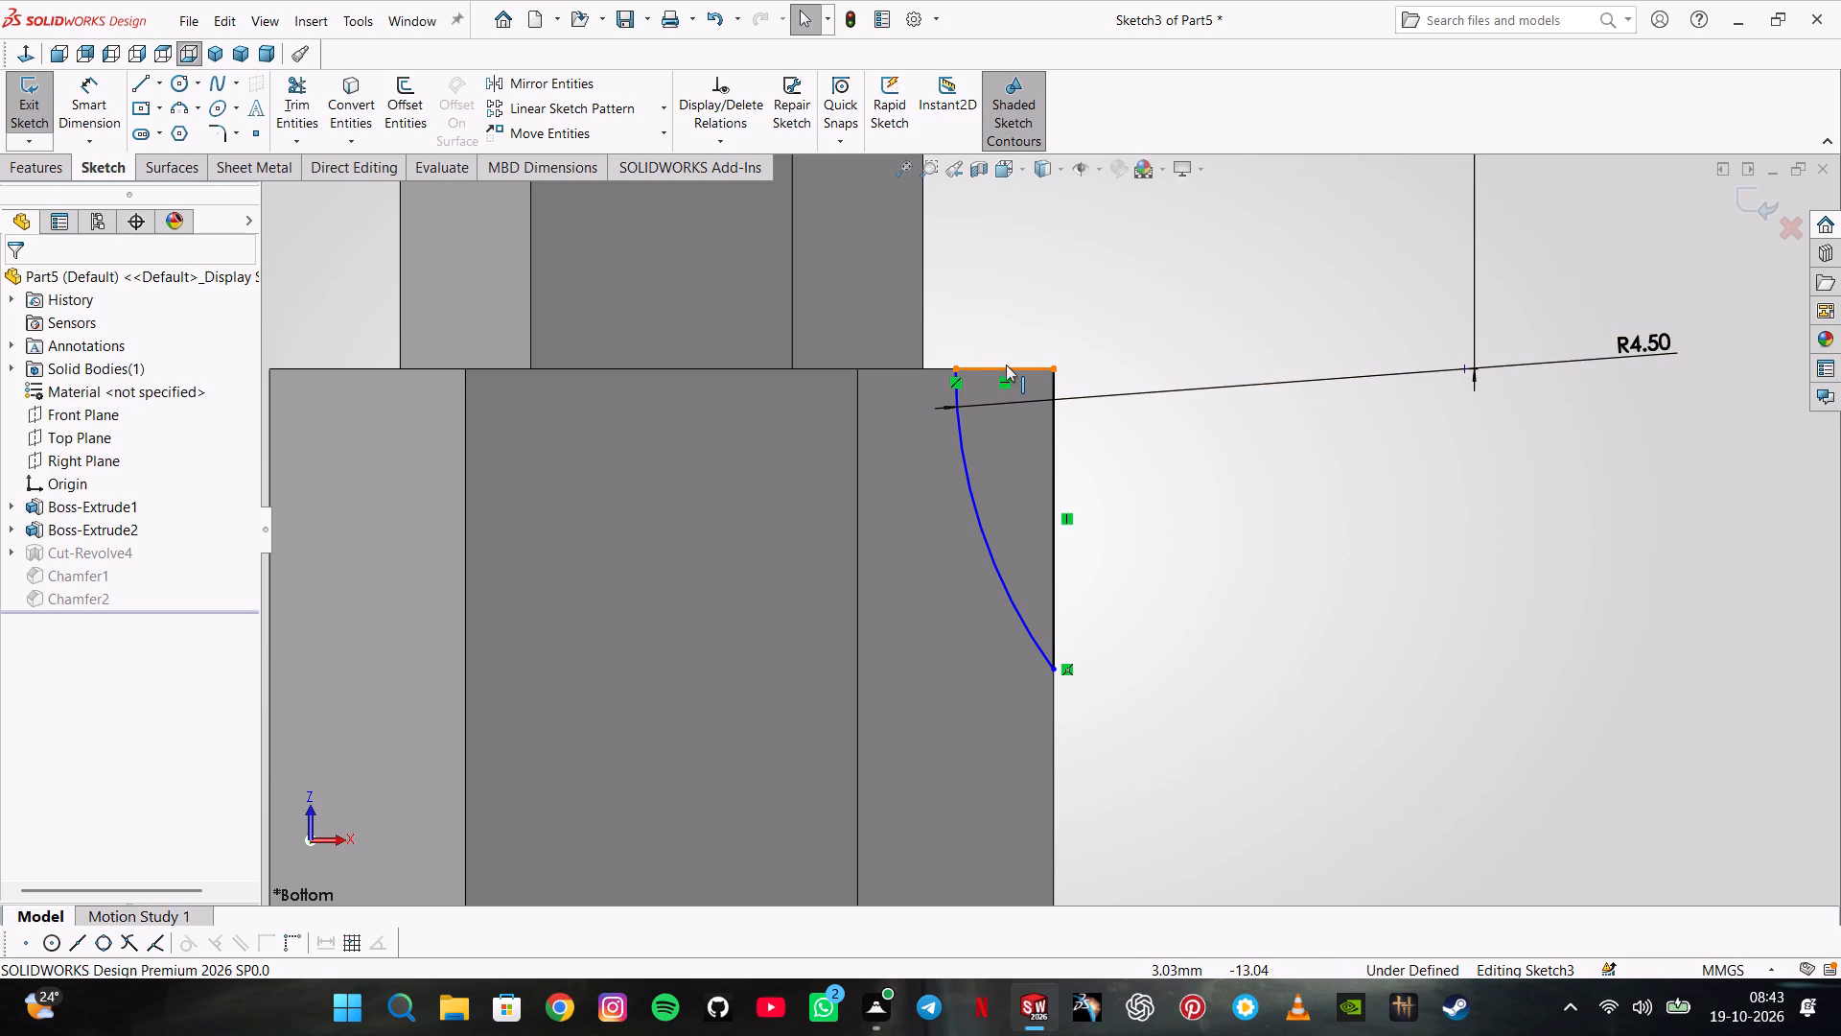
Delete the short horizontal line along the shoulder from the cut profile.
{"action": "left_click_drag", "start_coordinate": [1008, 365], "coordinate": [1022, 418]}
{"action": "key", "text": "Escape"}
{"action": "key", "text": "Escape"}
{"action": "key", "text": "Escape"}
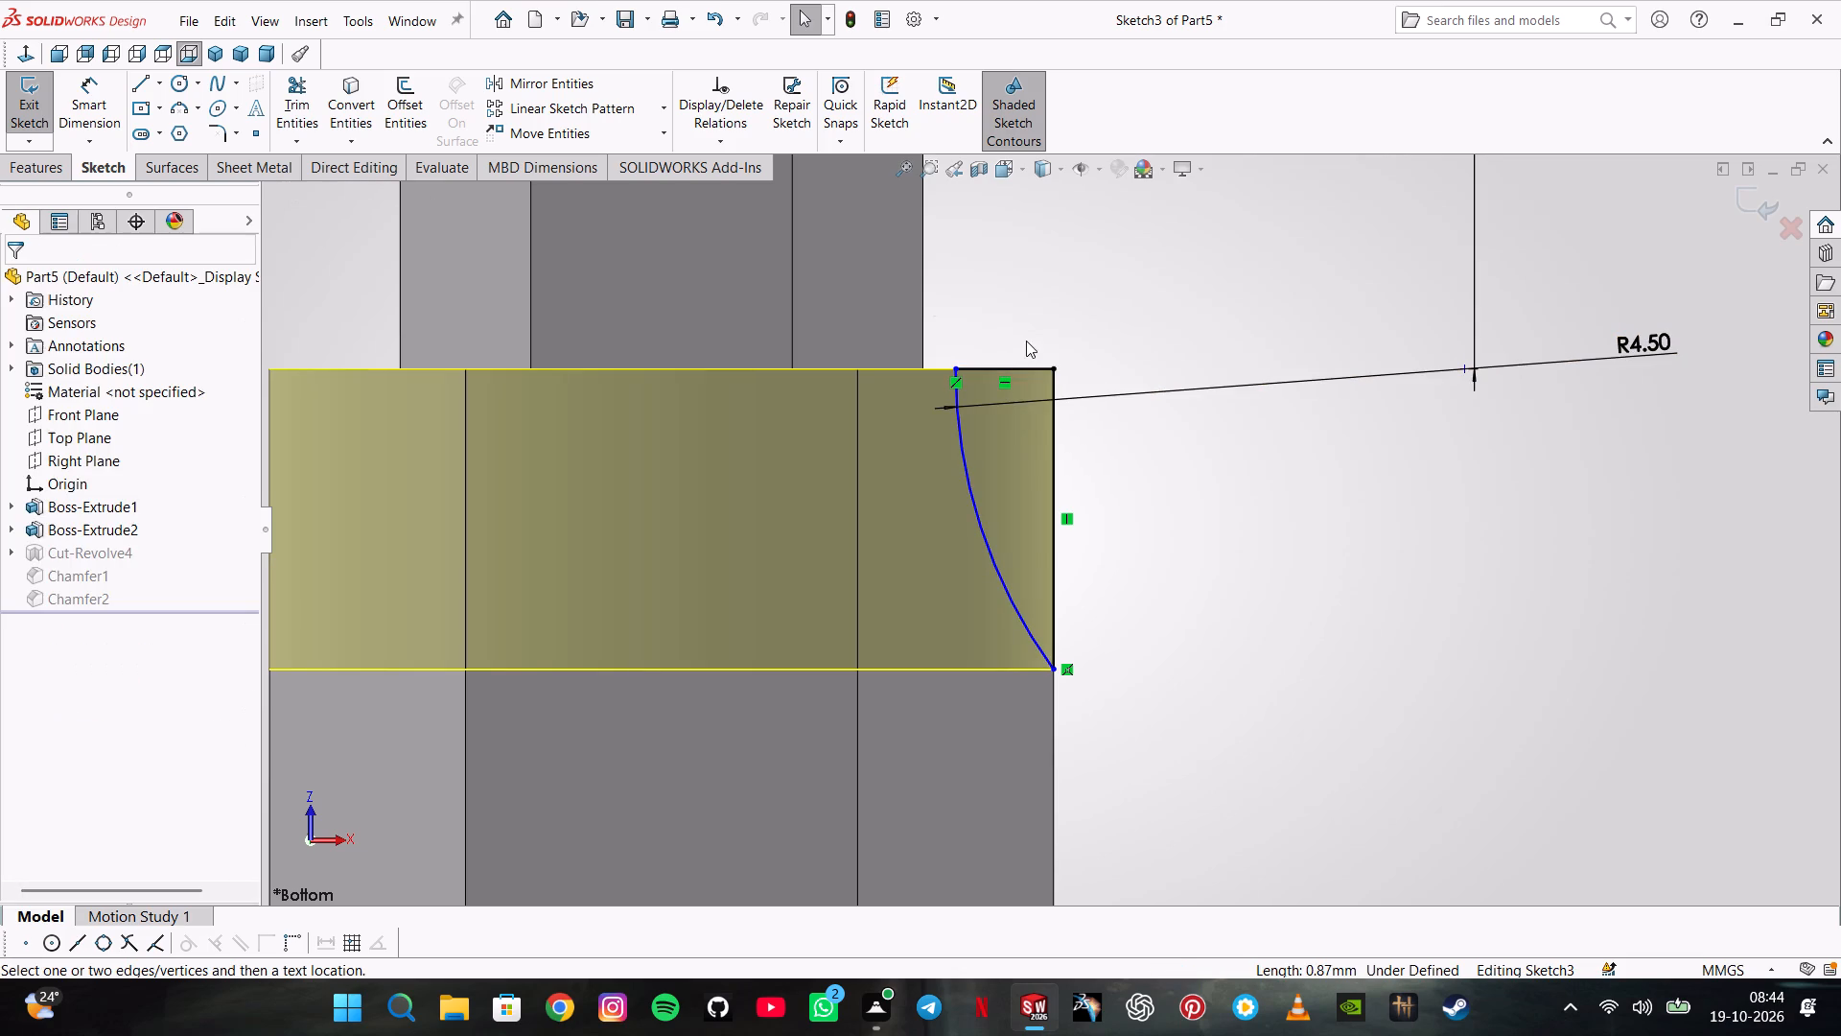
{"action": "left_click", "coordinate": [1014, 372]}
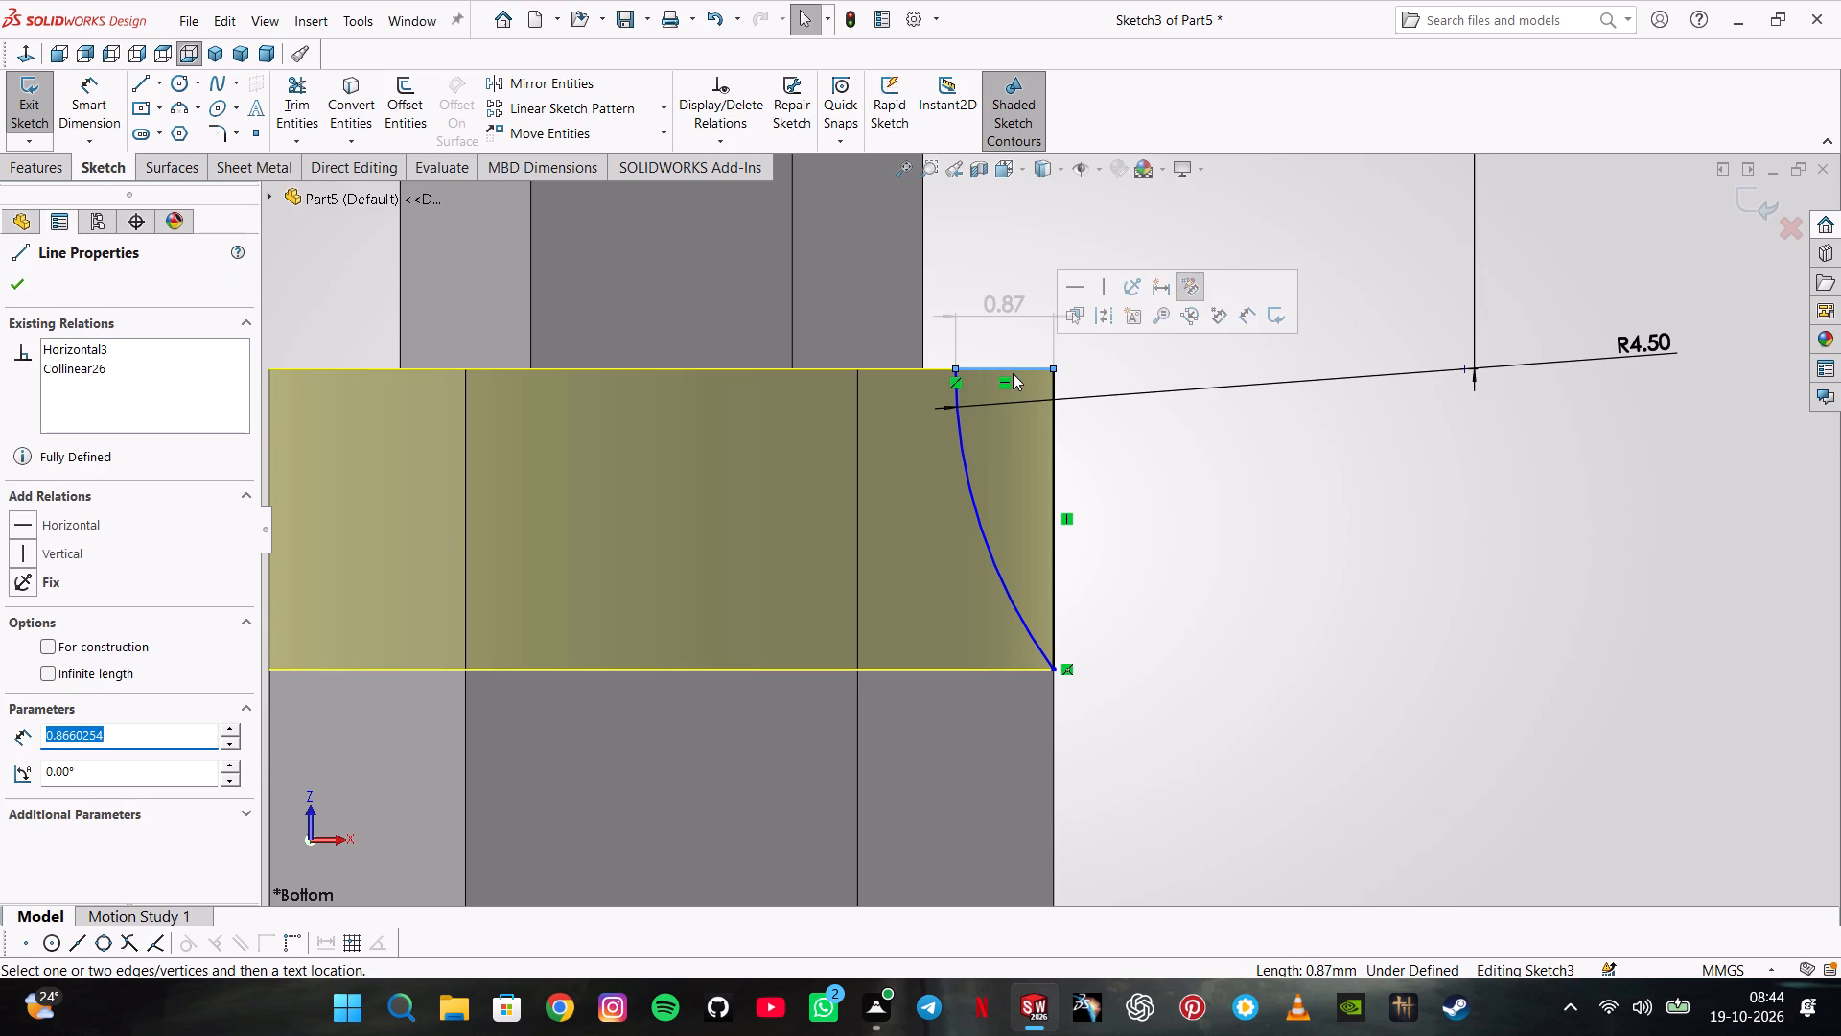
{"action": "key", "text": "Delete"}
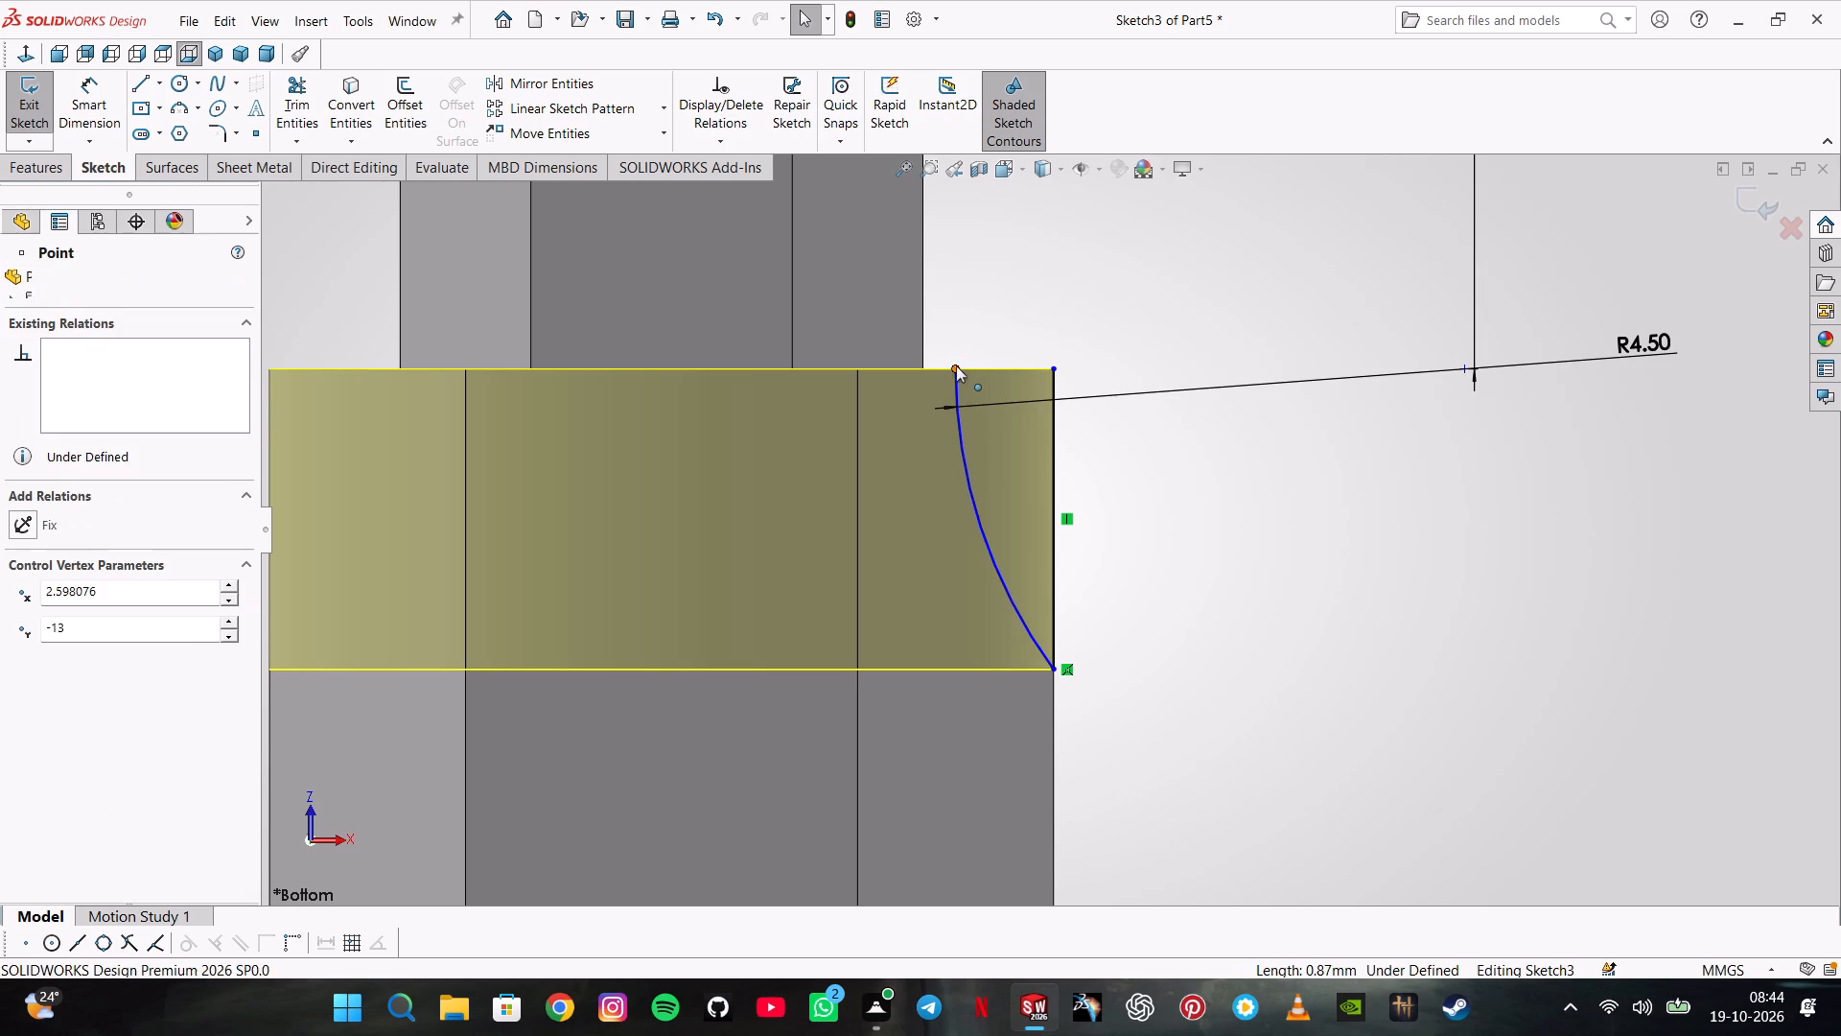
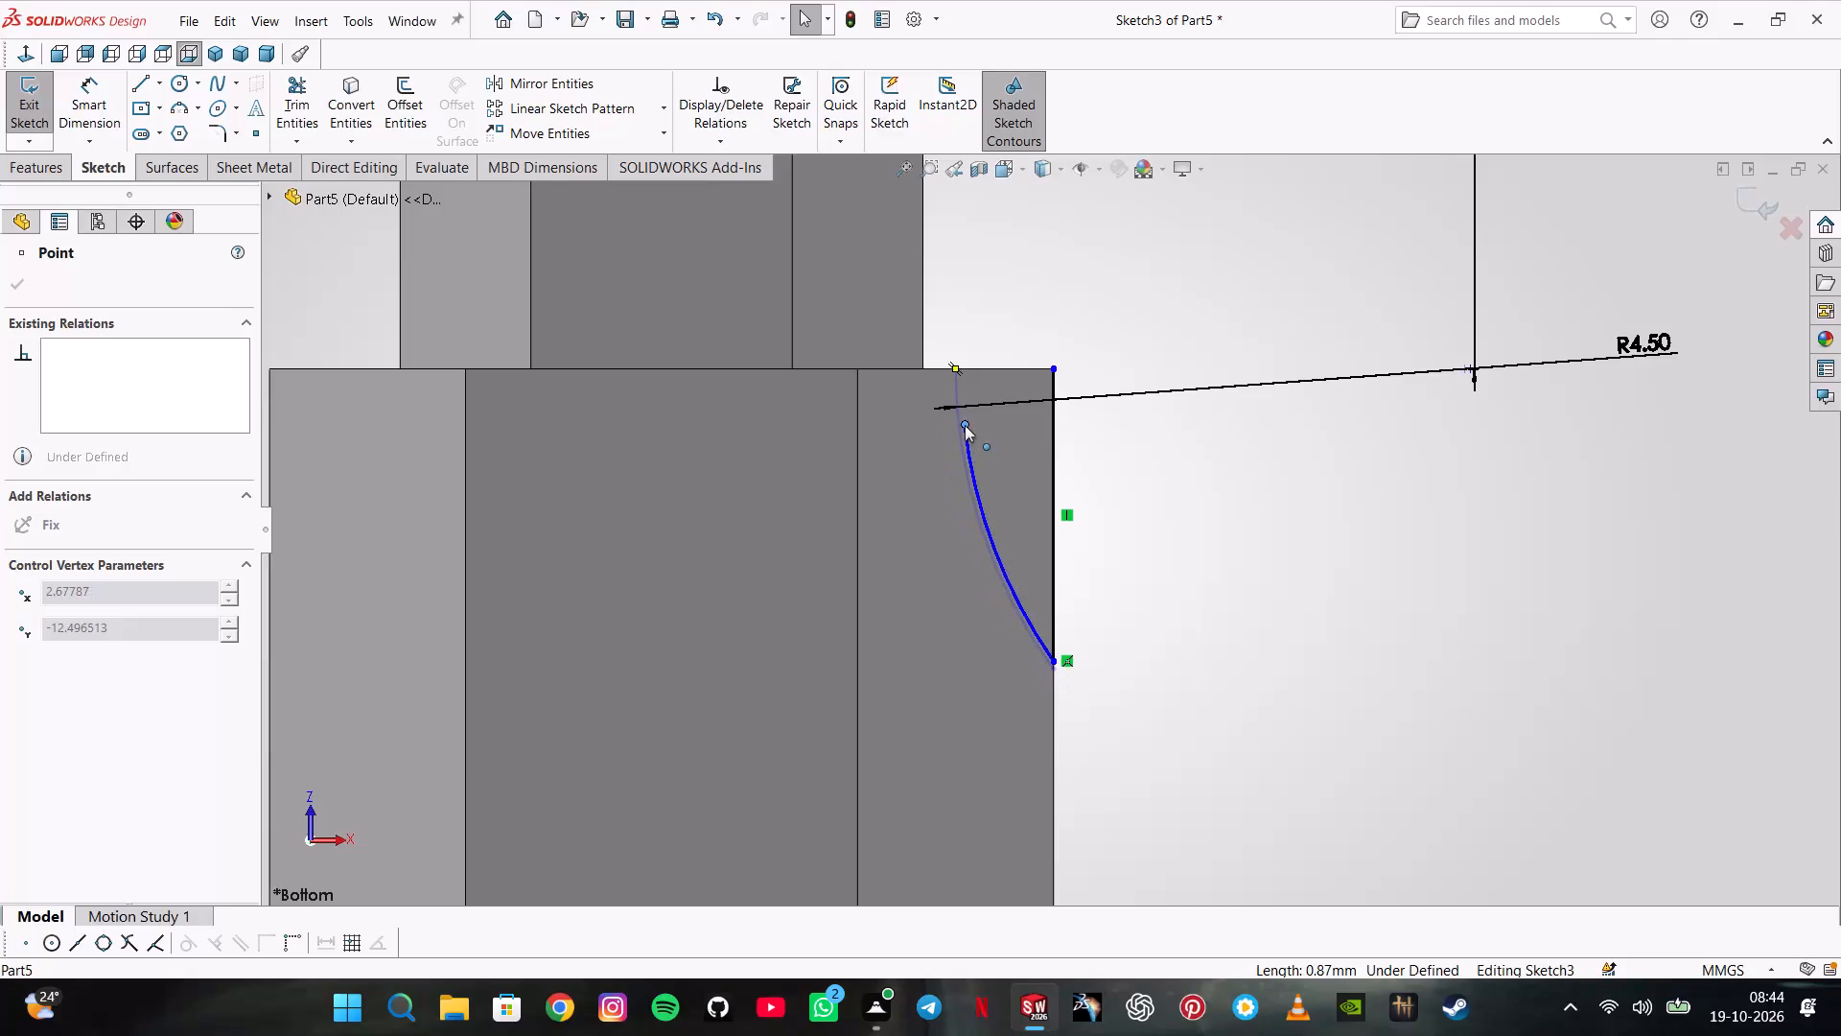
Open the revolved cut arc's radius dimension for editing.
{"action": "left_click", "coordinate": [944, 309]}
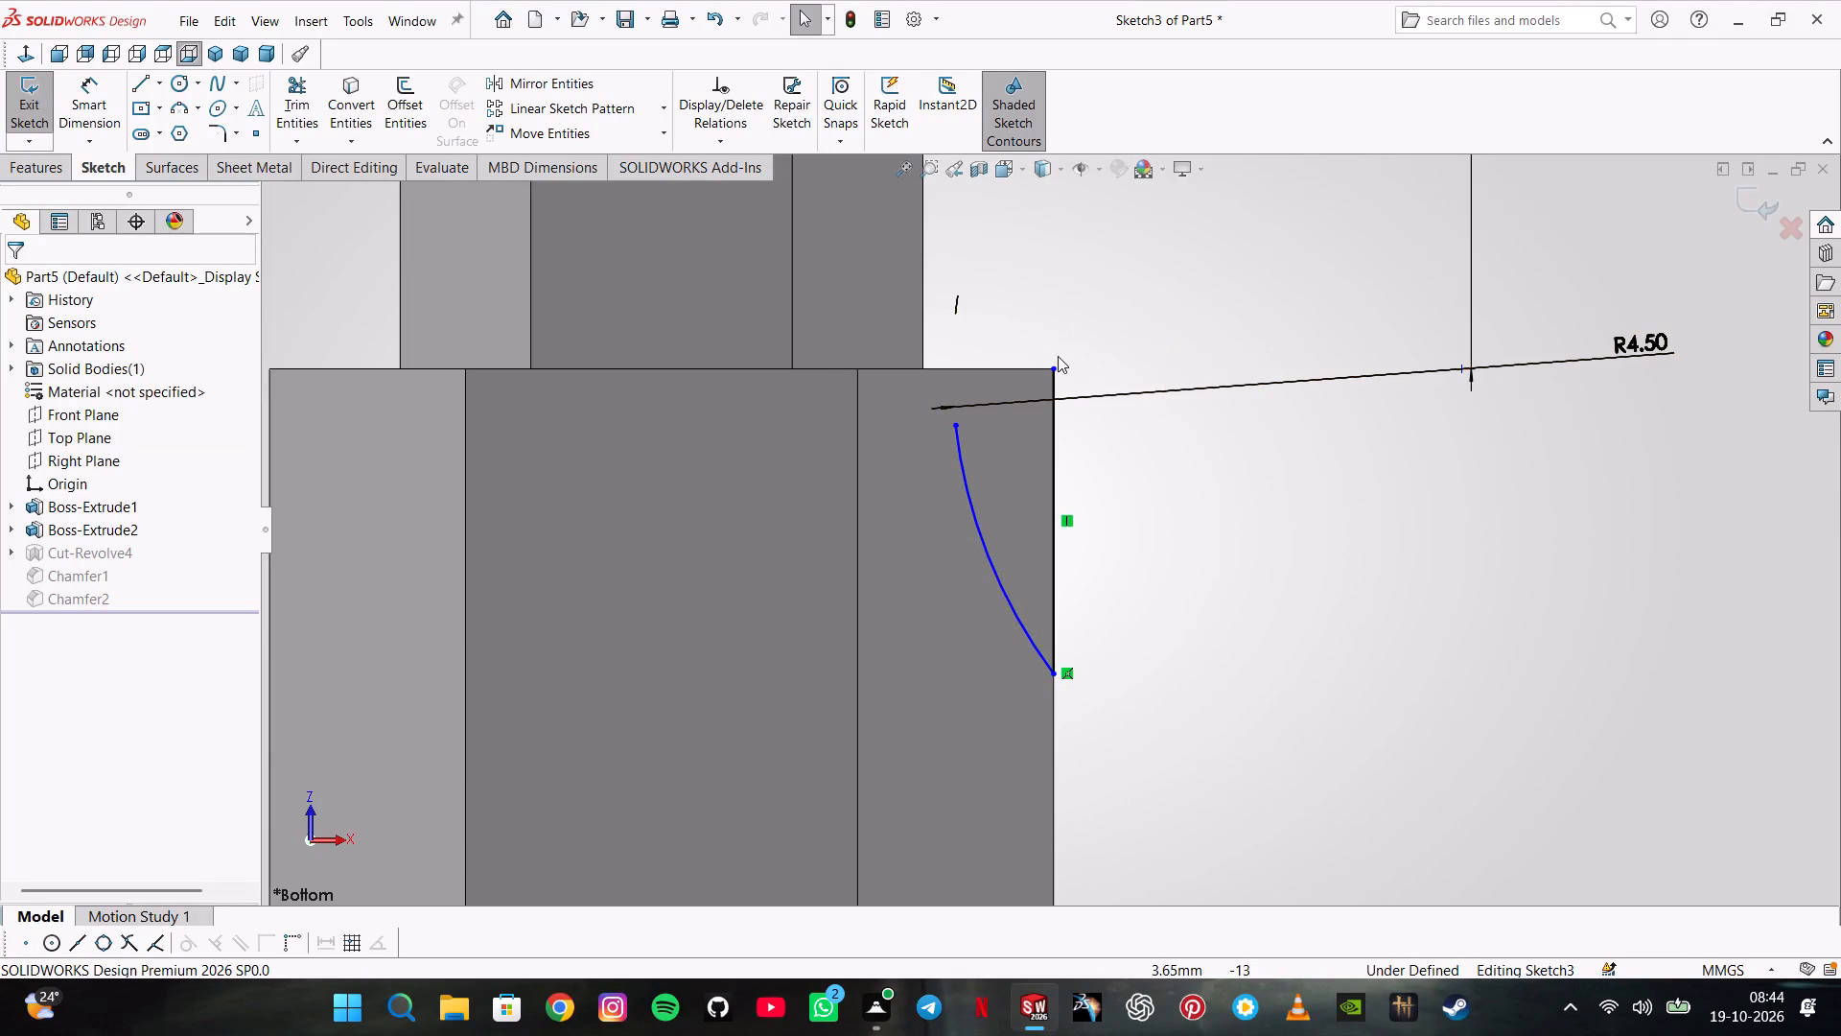
{"action": "double_click", "coordinate": [1636, 339]}
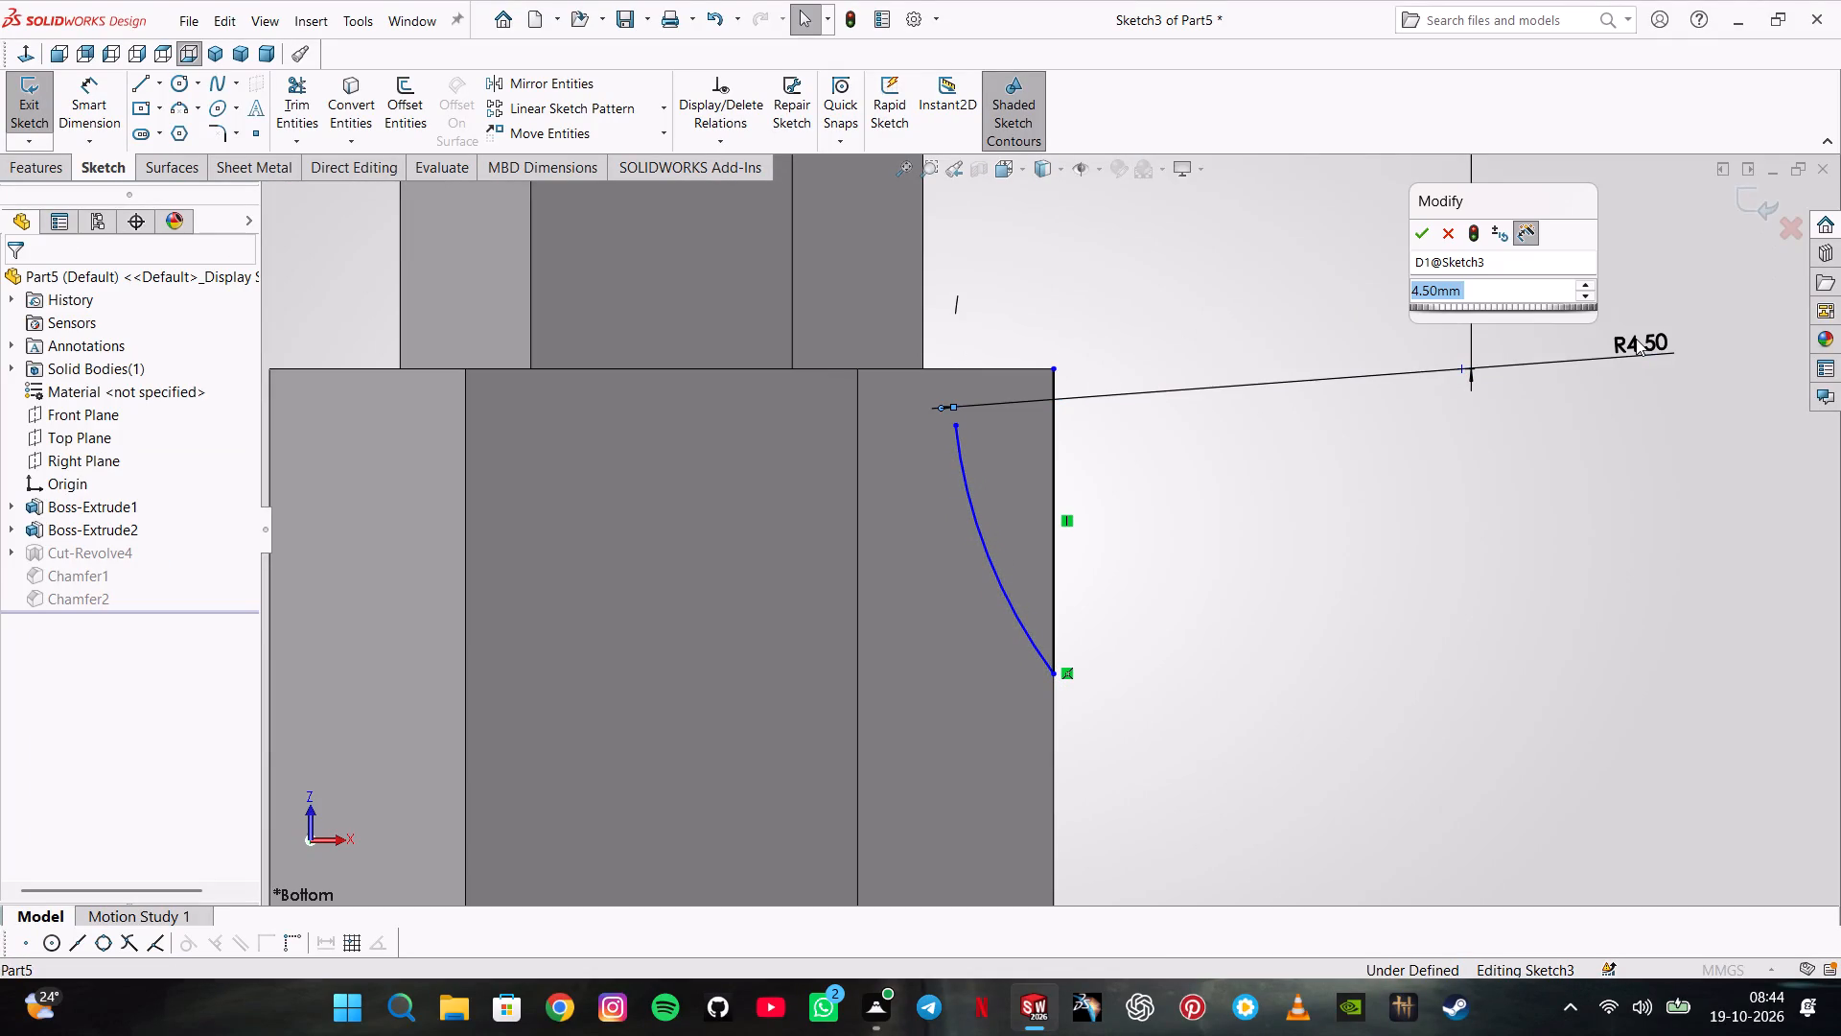
{"action": "left_click", "coordinate": [1421, 231]}
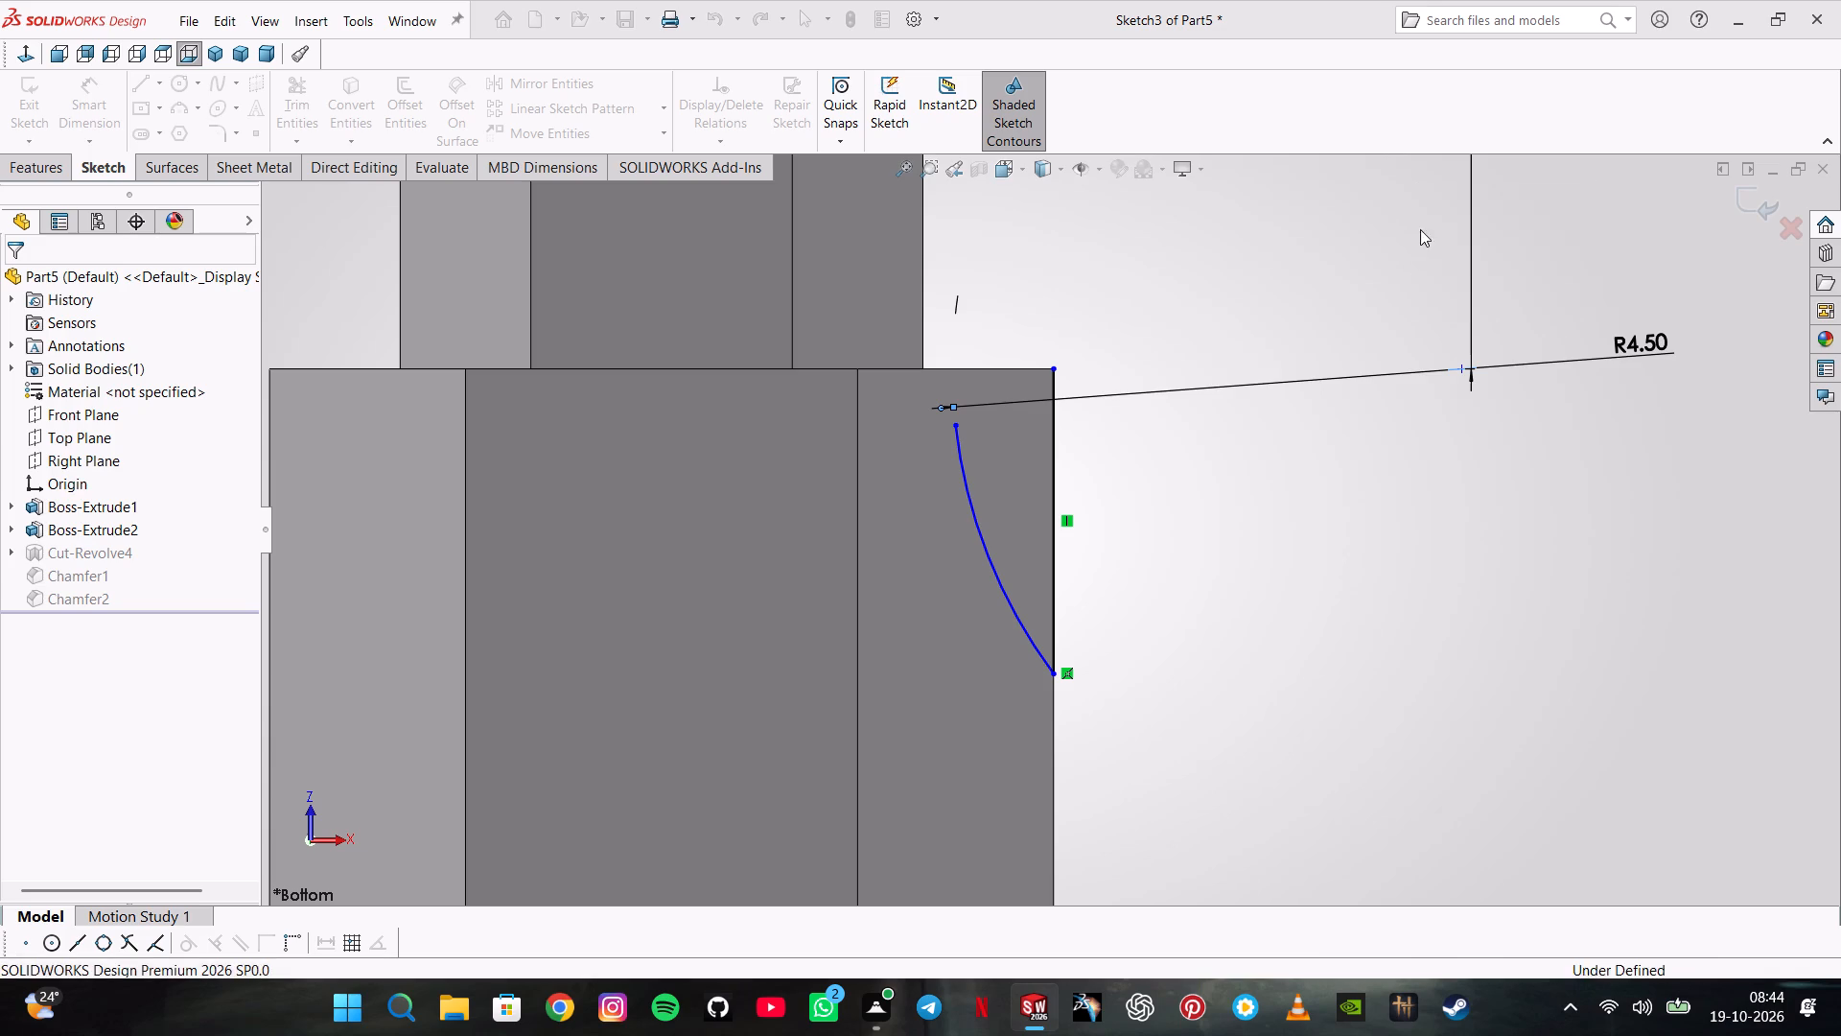
Sketch a circle of about 0.62 mm radius beside the smaller hexagon, just above the shoulder's outer corner.
{"action": "scroll", "coordinate": [1429, 252], "scroll_direction": "up", "scroll_amount": 5}
{"action": "scroll", "coordinate": [1329, 331], "scroll_direction": "down", "scroll_amount": 3}
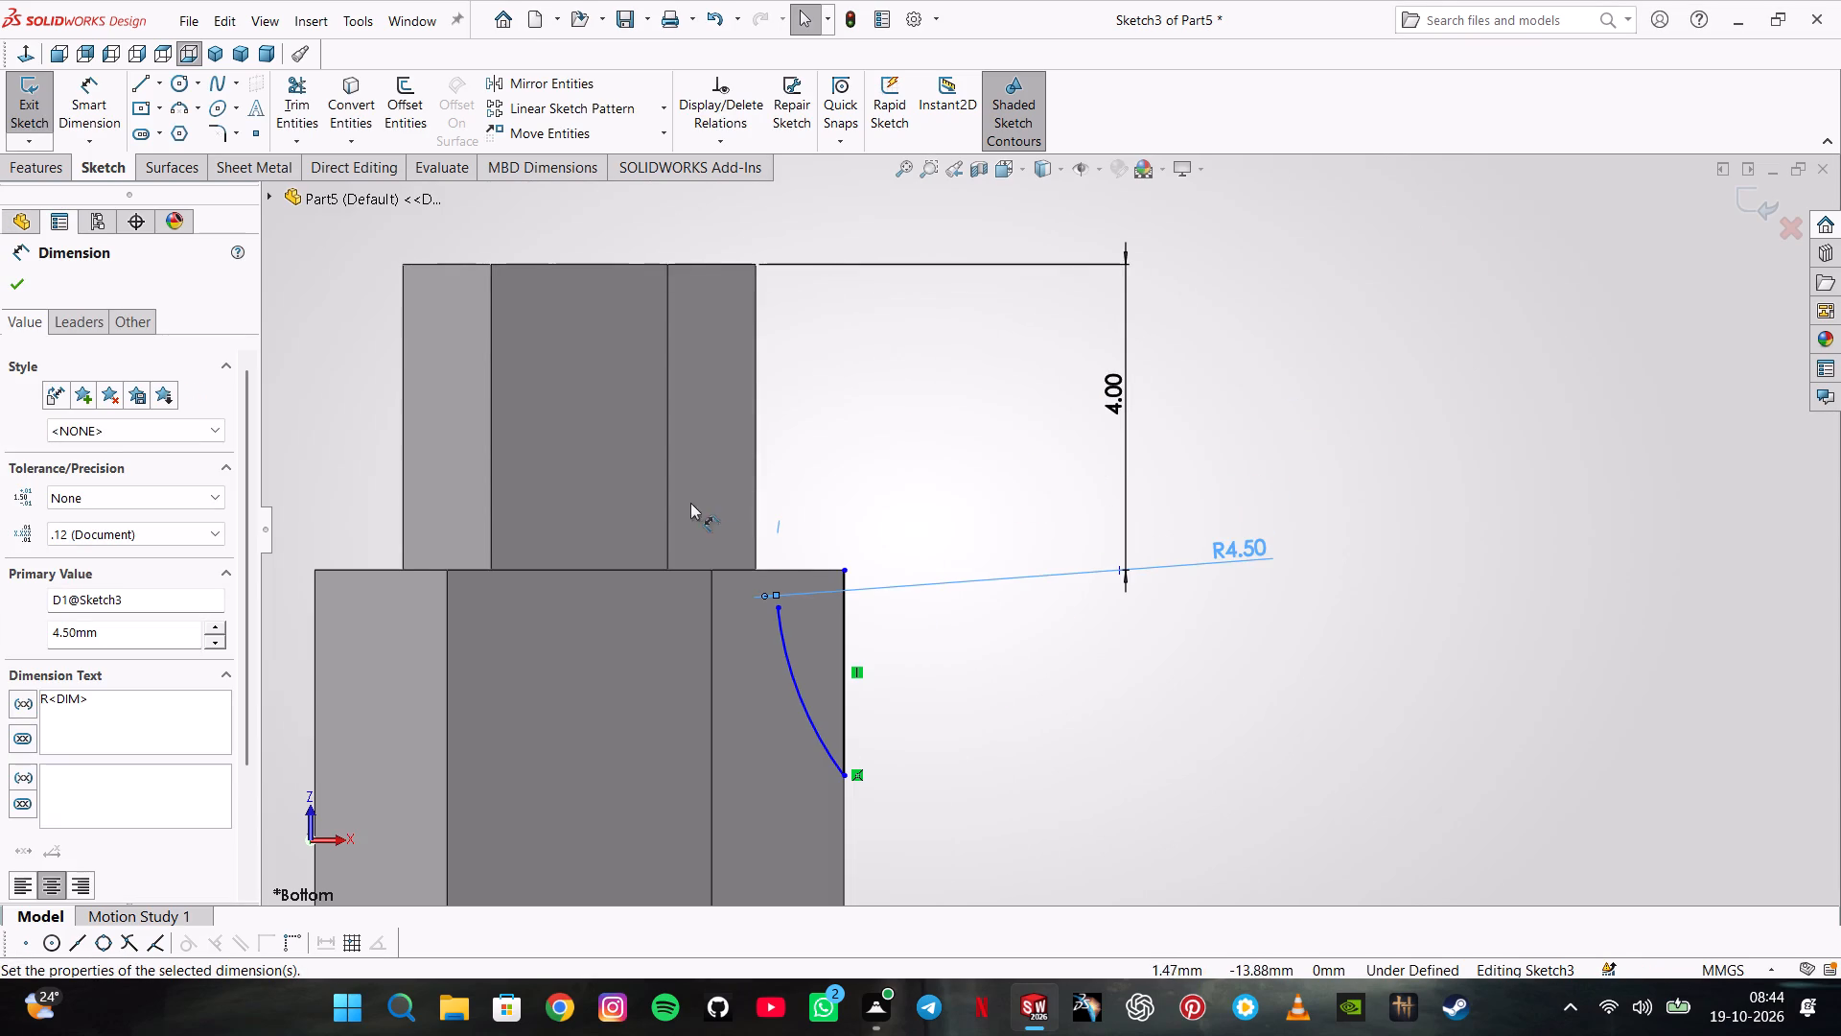
{"action": "scroll", "coordinate": [846, 601], "scroll_direction": "down", "scroll_amount": 1}
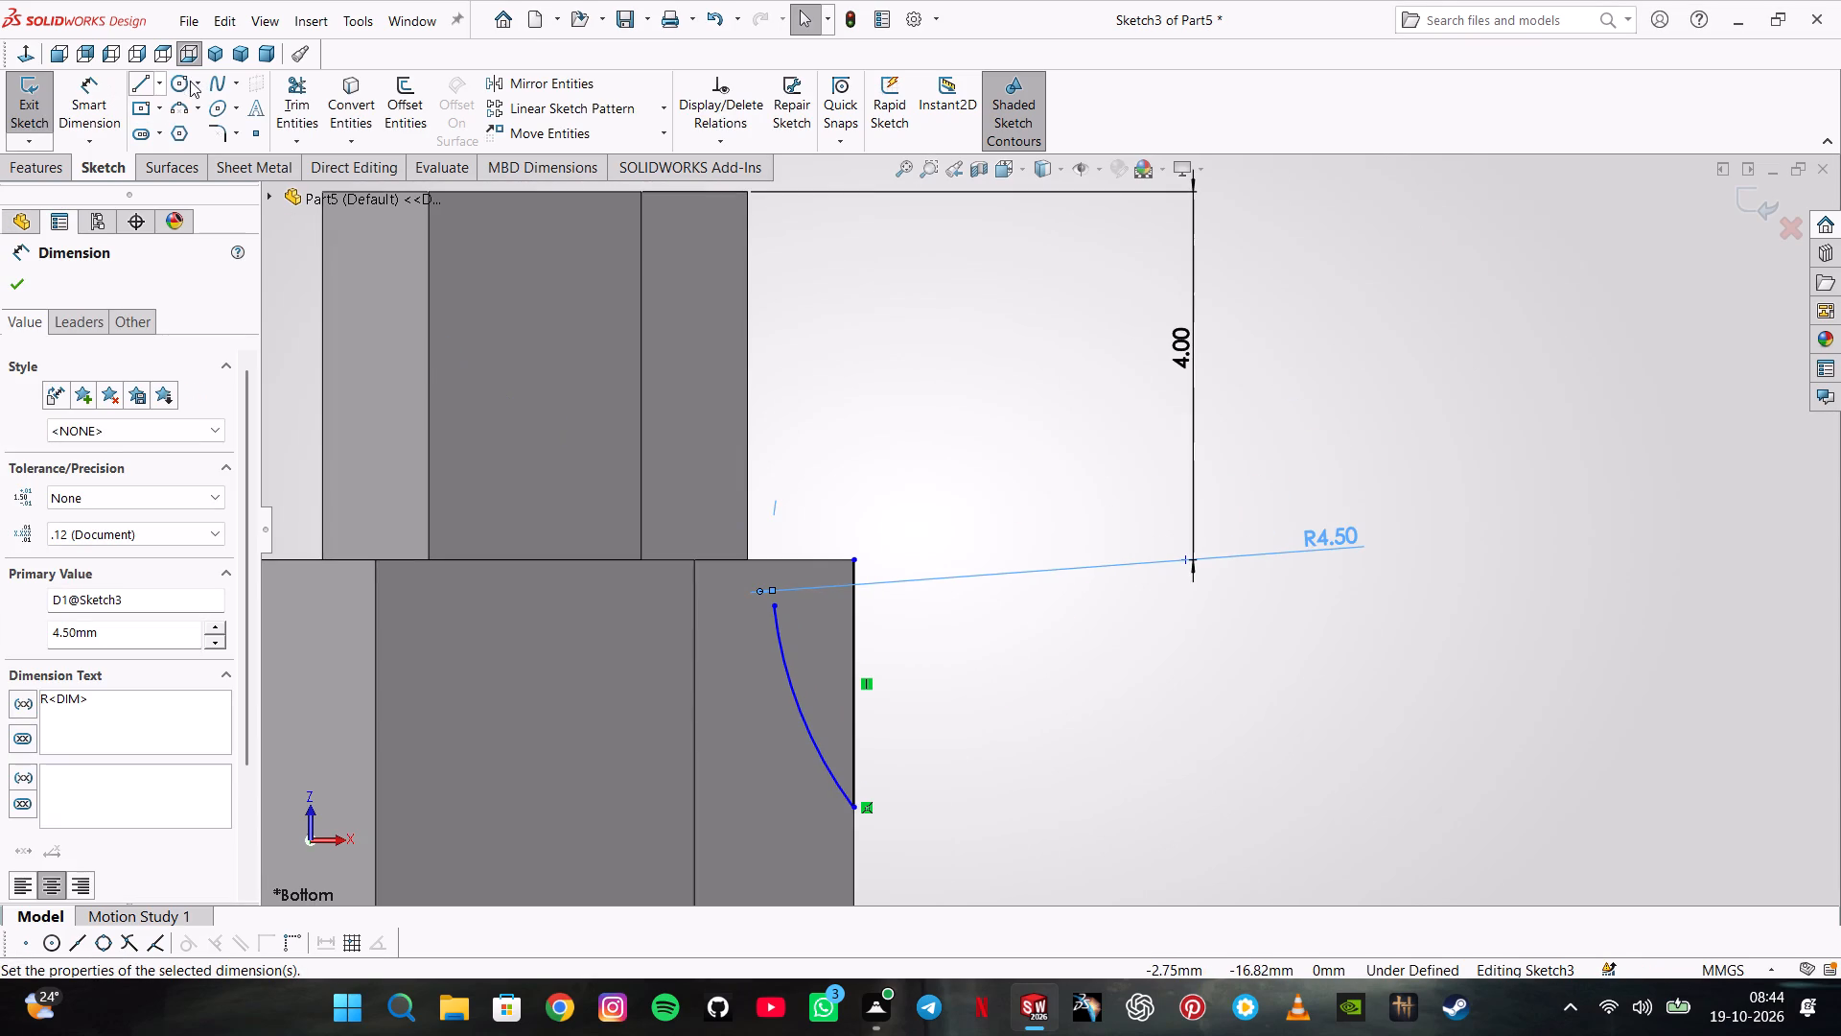
{"action": "left_click", "coordinate": [185, 81]}
{"action": "left_click", "coordinate": [852, 497]}
{"action": "left_click", "coordinate": [882, 447]}
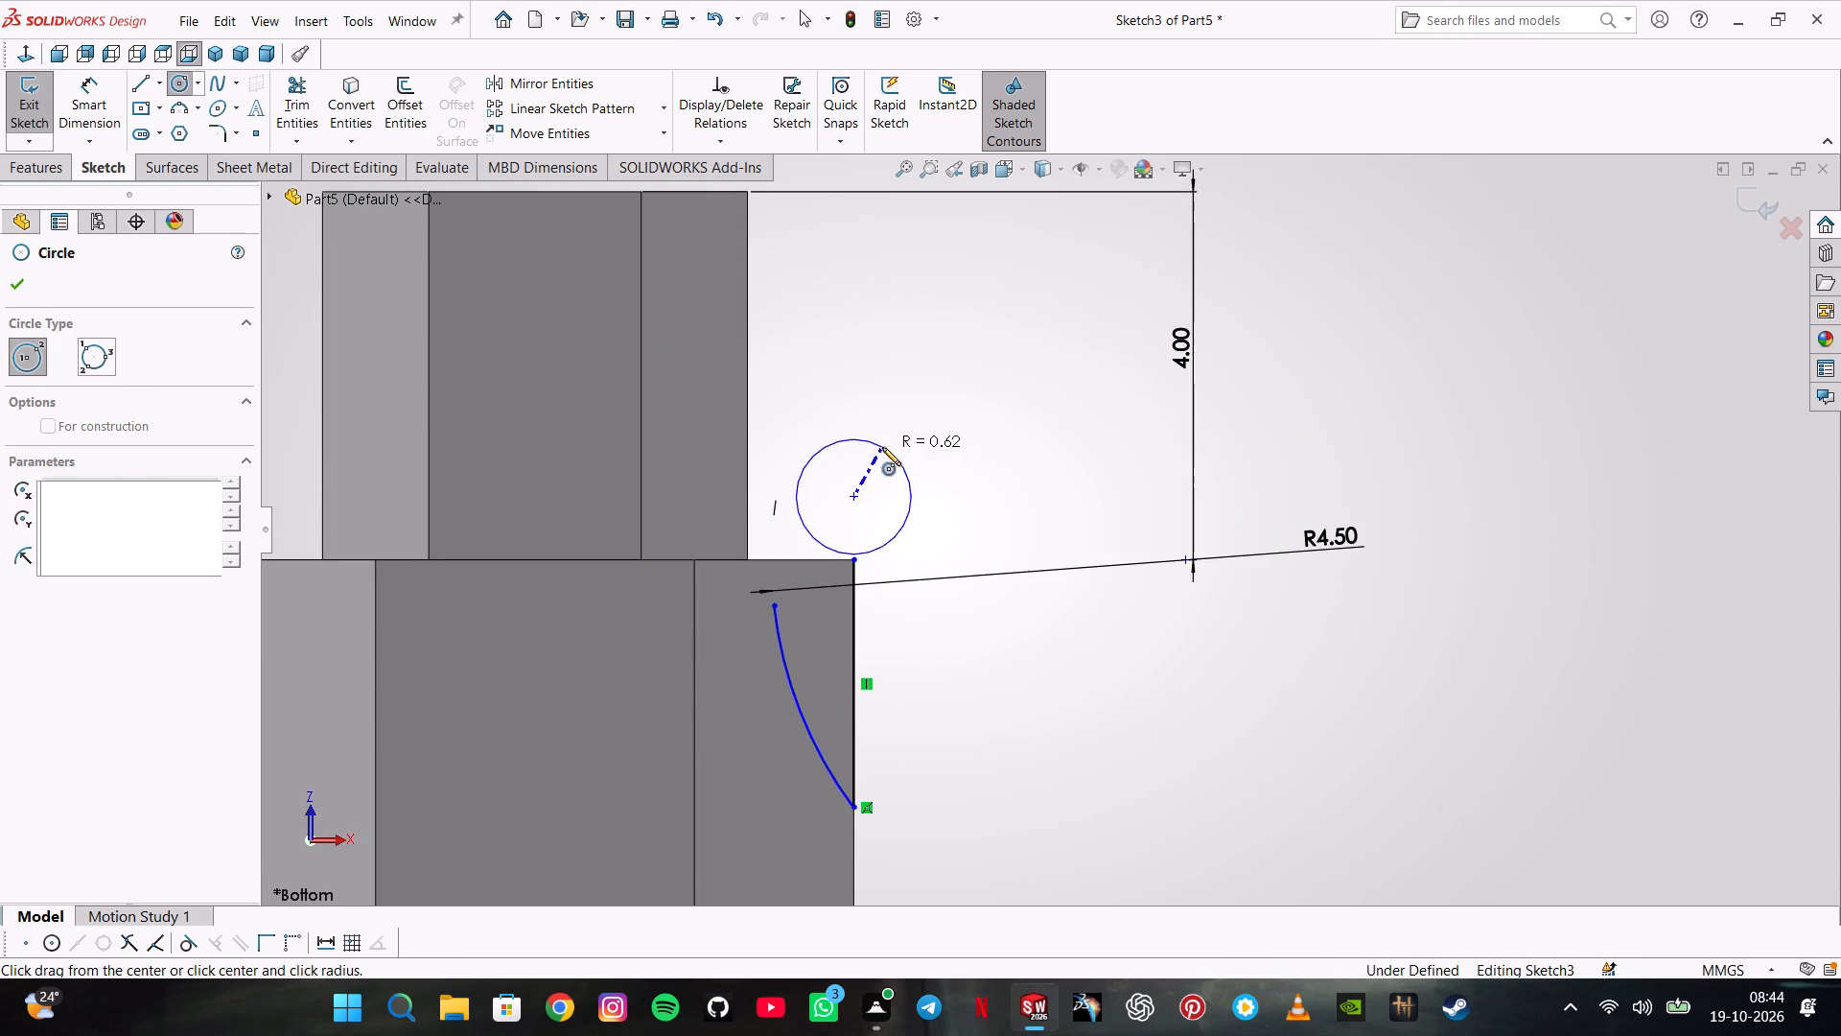
{"action": "key", "text": "Escape"}
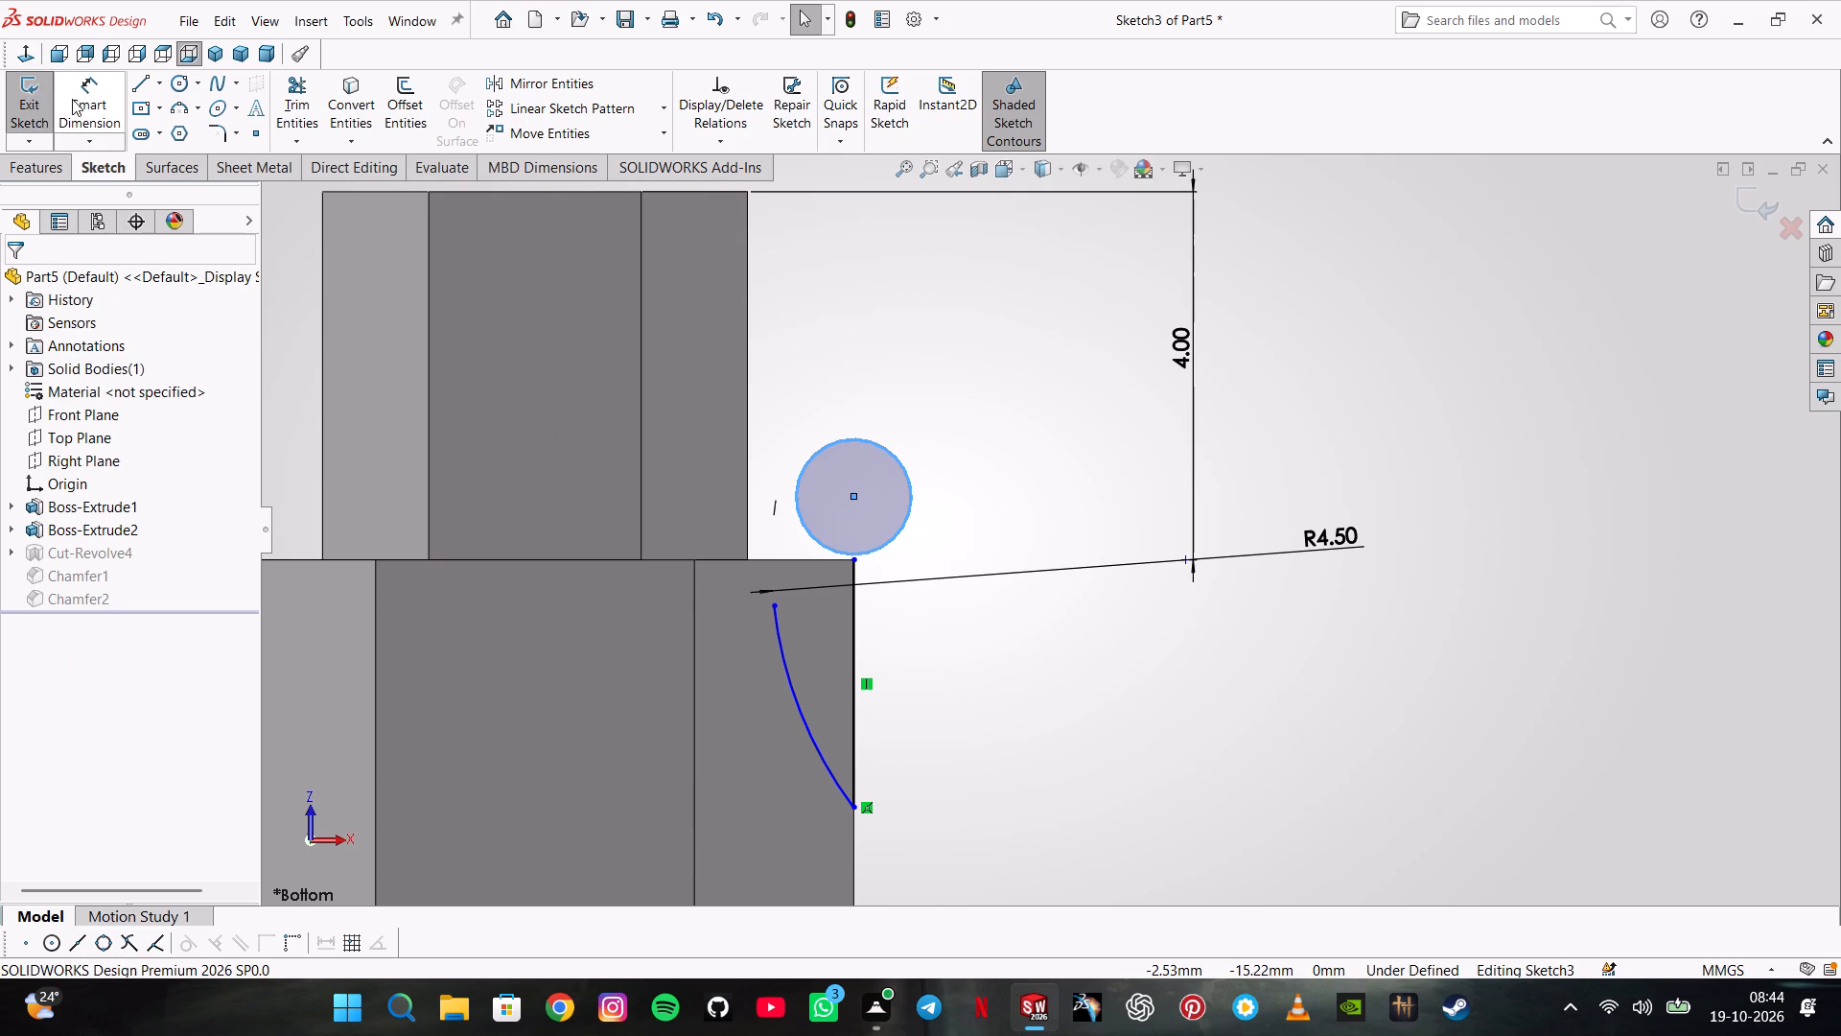
Dimension the new circle's diameter as 2 mm.
{"action": "left_click", "coordinate": [72, 99]}
{"action": "left_click", "coordinate": [846, 455]}
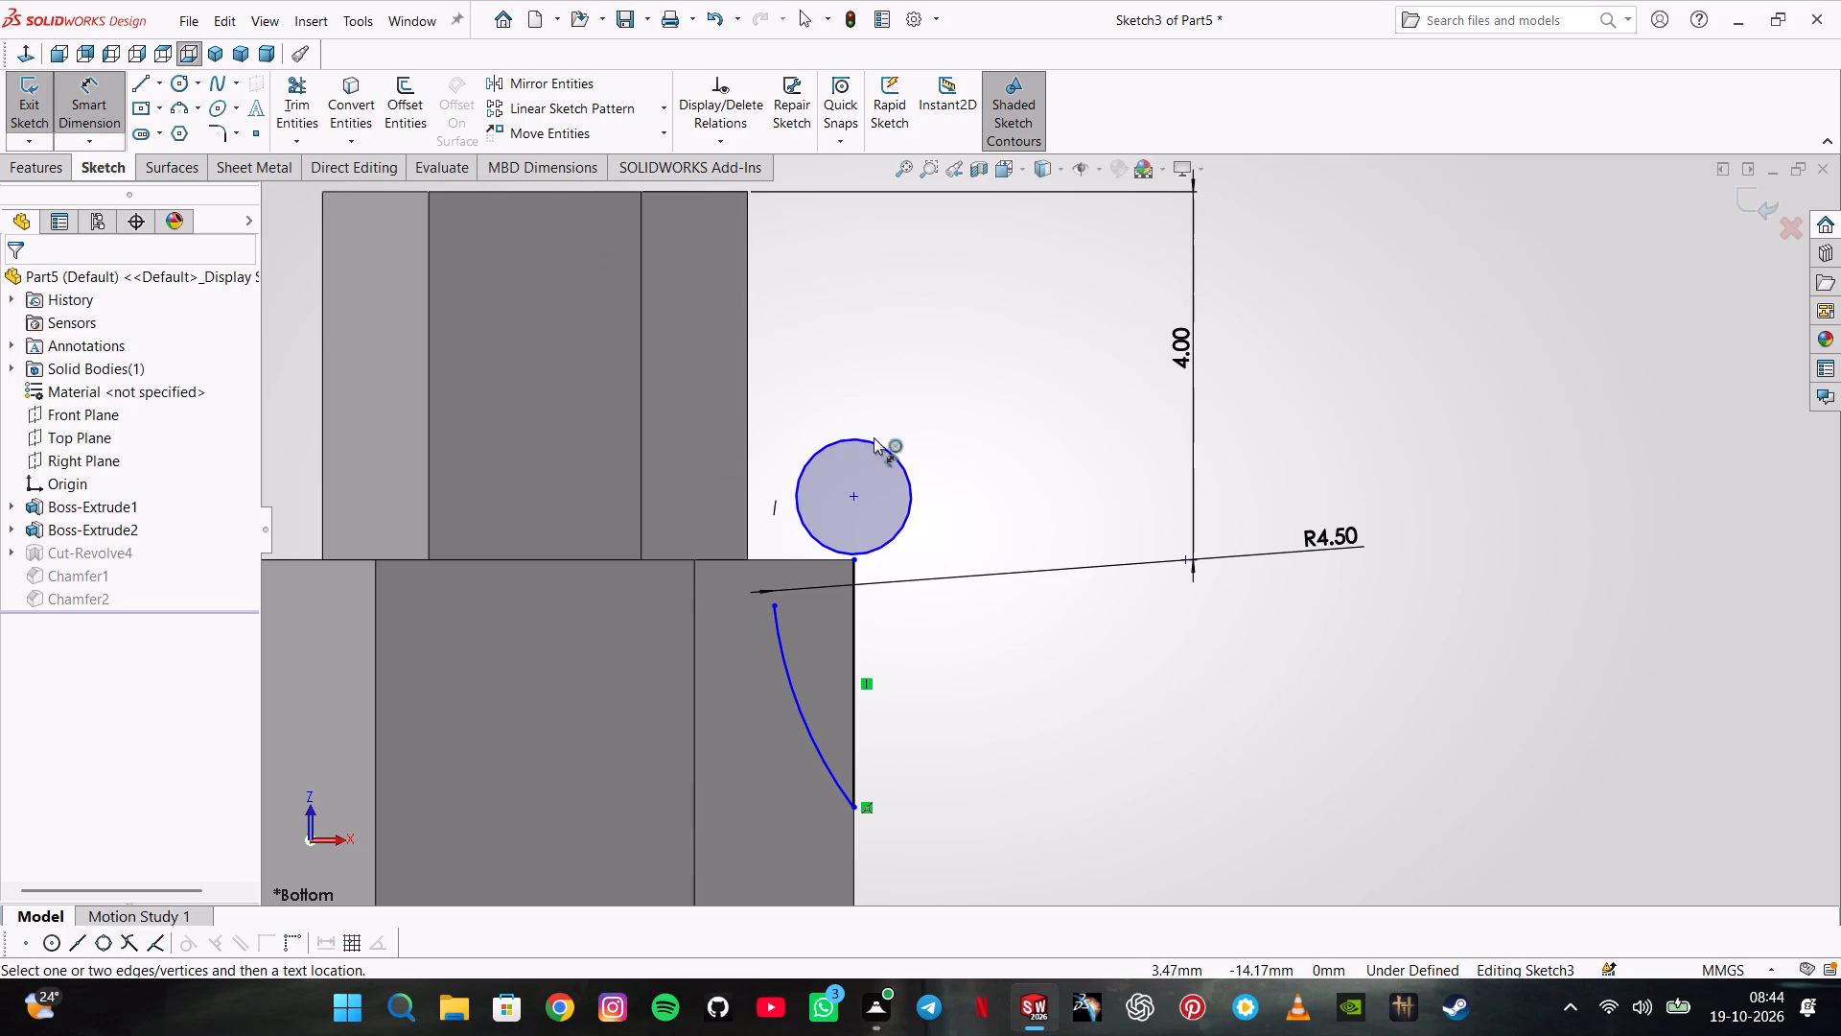
{"action": "left_click", "coordinate": [884, 442]}
{"action": "left_click", "coordinate": [920, 408]}
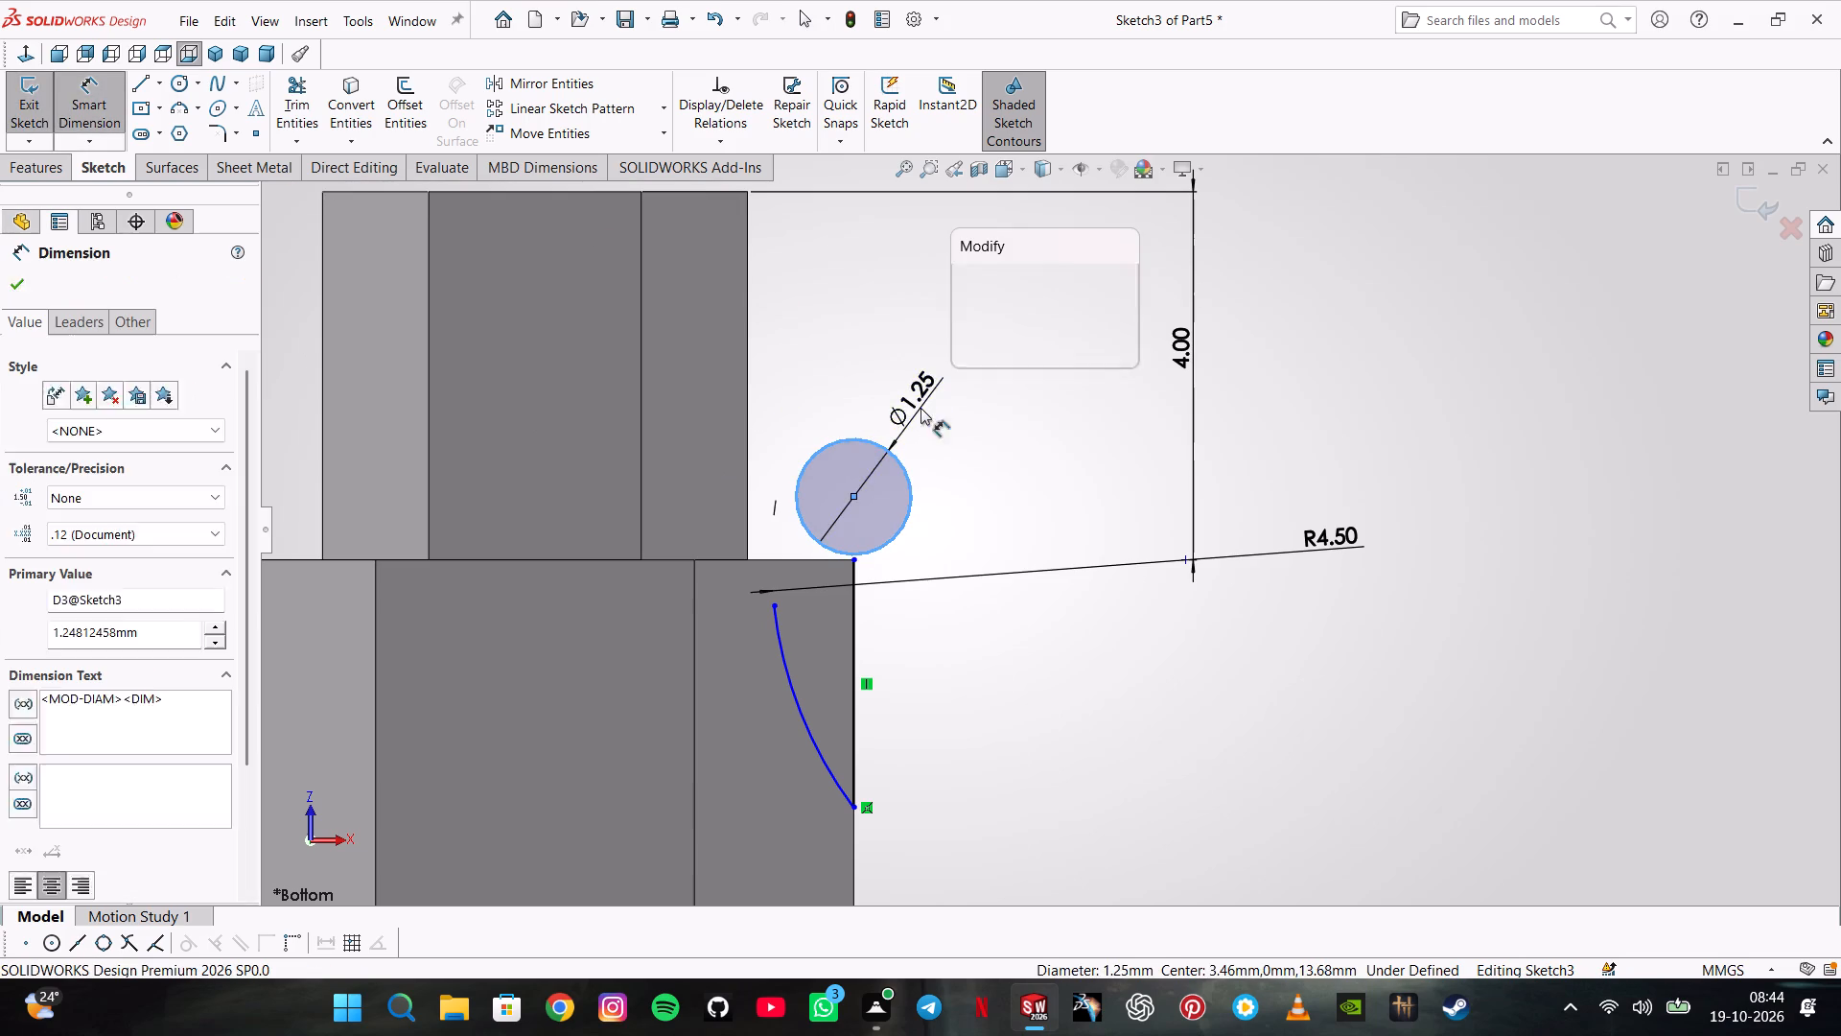
{"action": "key", "text": "2"}
{"action": "key", "text": "Return"}
{"action": "key", "text": "Escape"}
Make the 2 mm circle tangent to the smaller hexagon's side edge.
{"action": "left_click", "coordinate": [813, 454]}
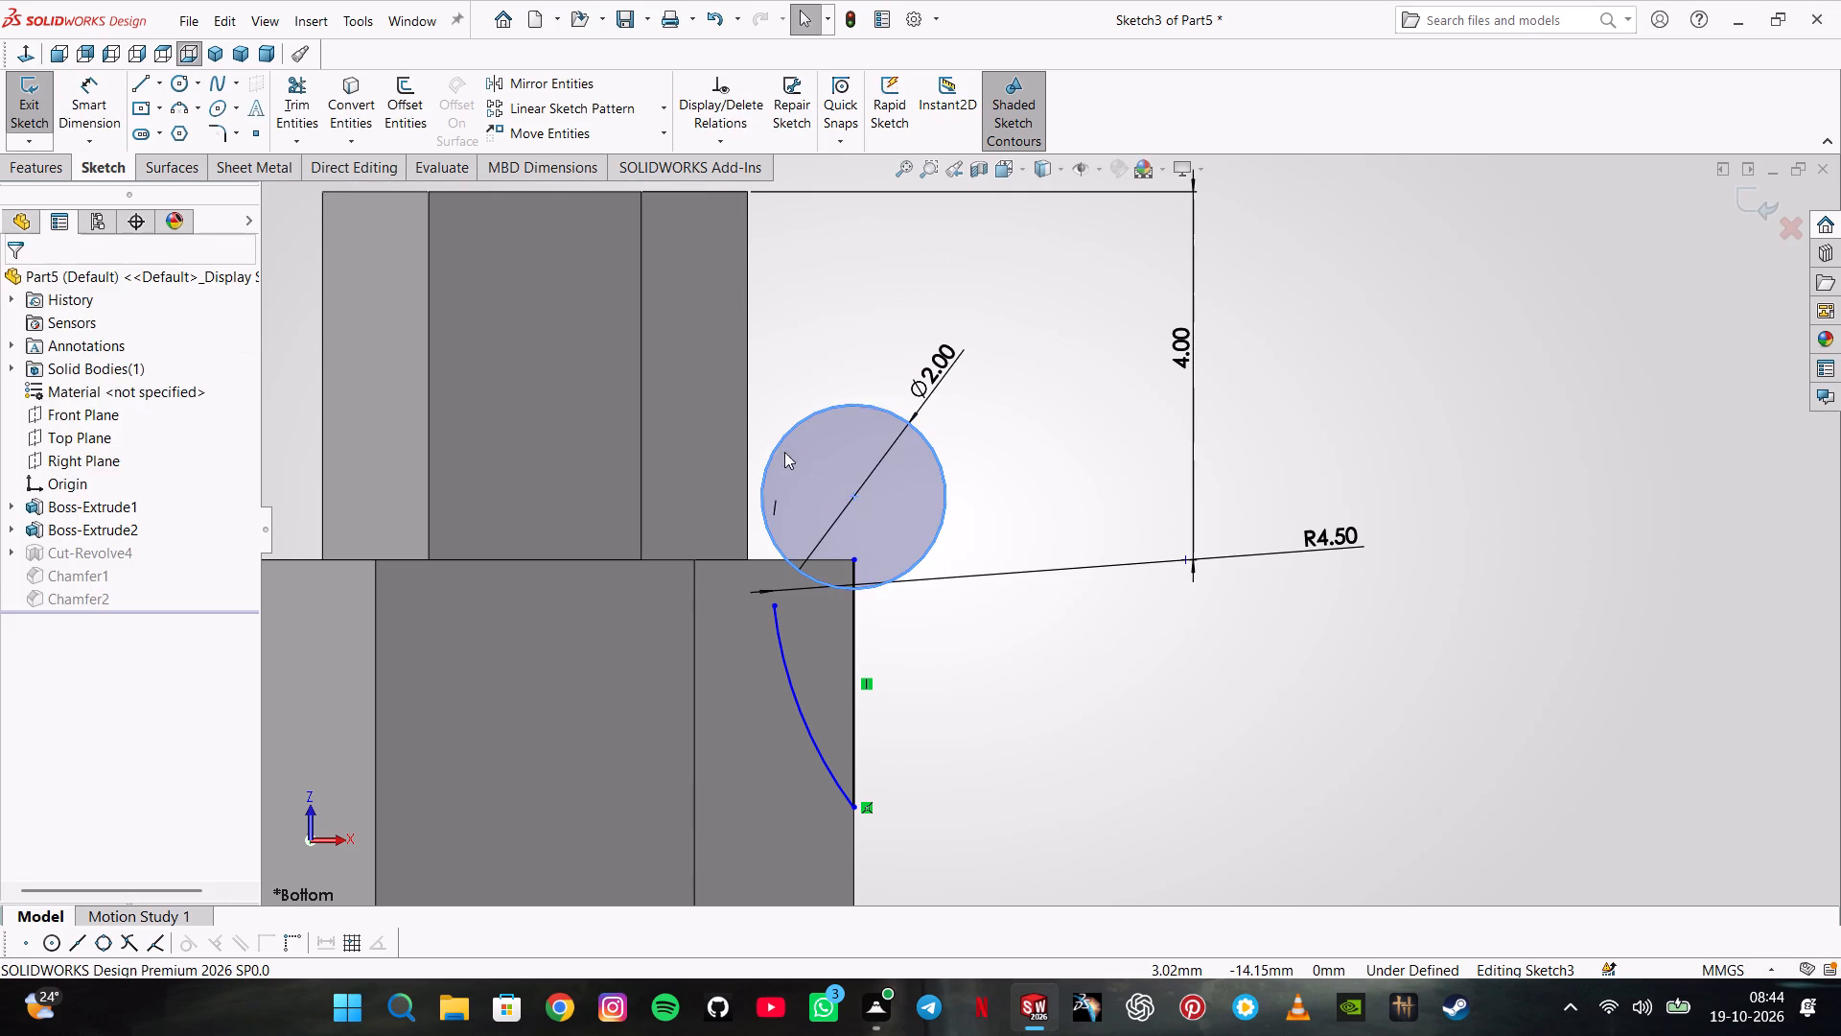
{"action": "left_click", "coordinate": [750, 439], "text": "ctrl"}
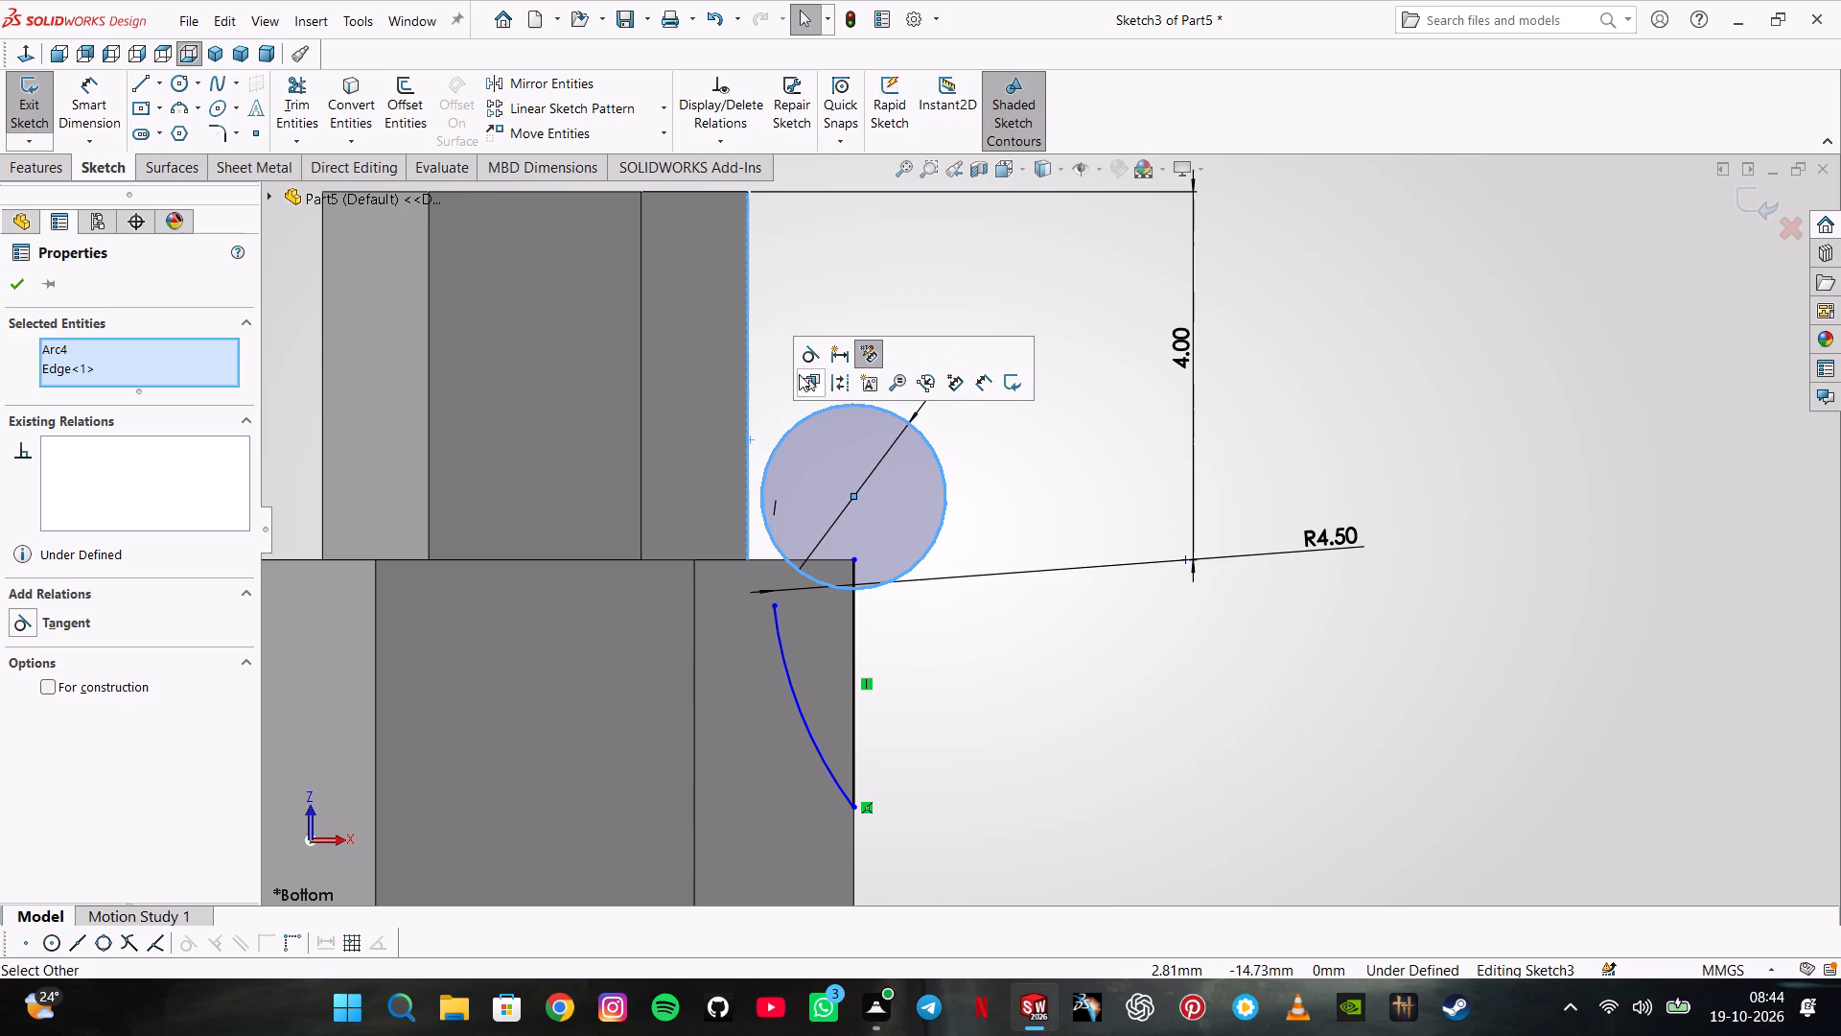
{"action": "left_click", "coordinate": [804, 353]}
{"action": "key", "text": "Escape"}
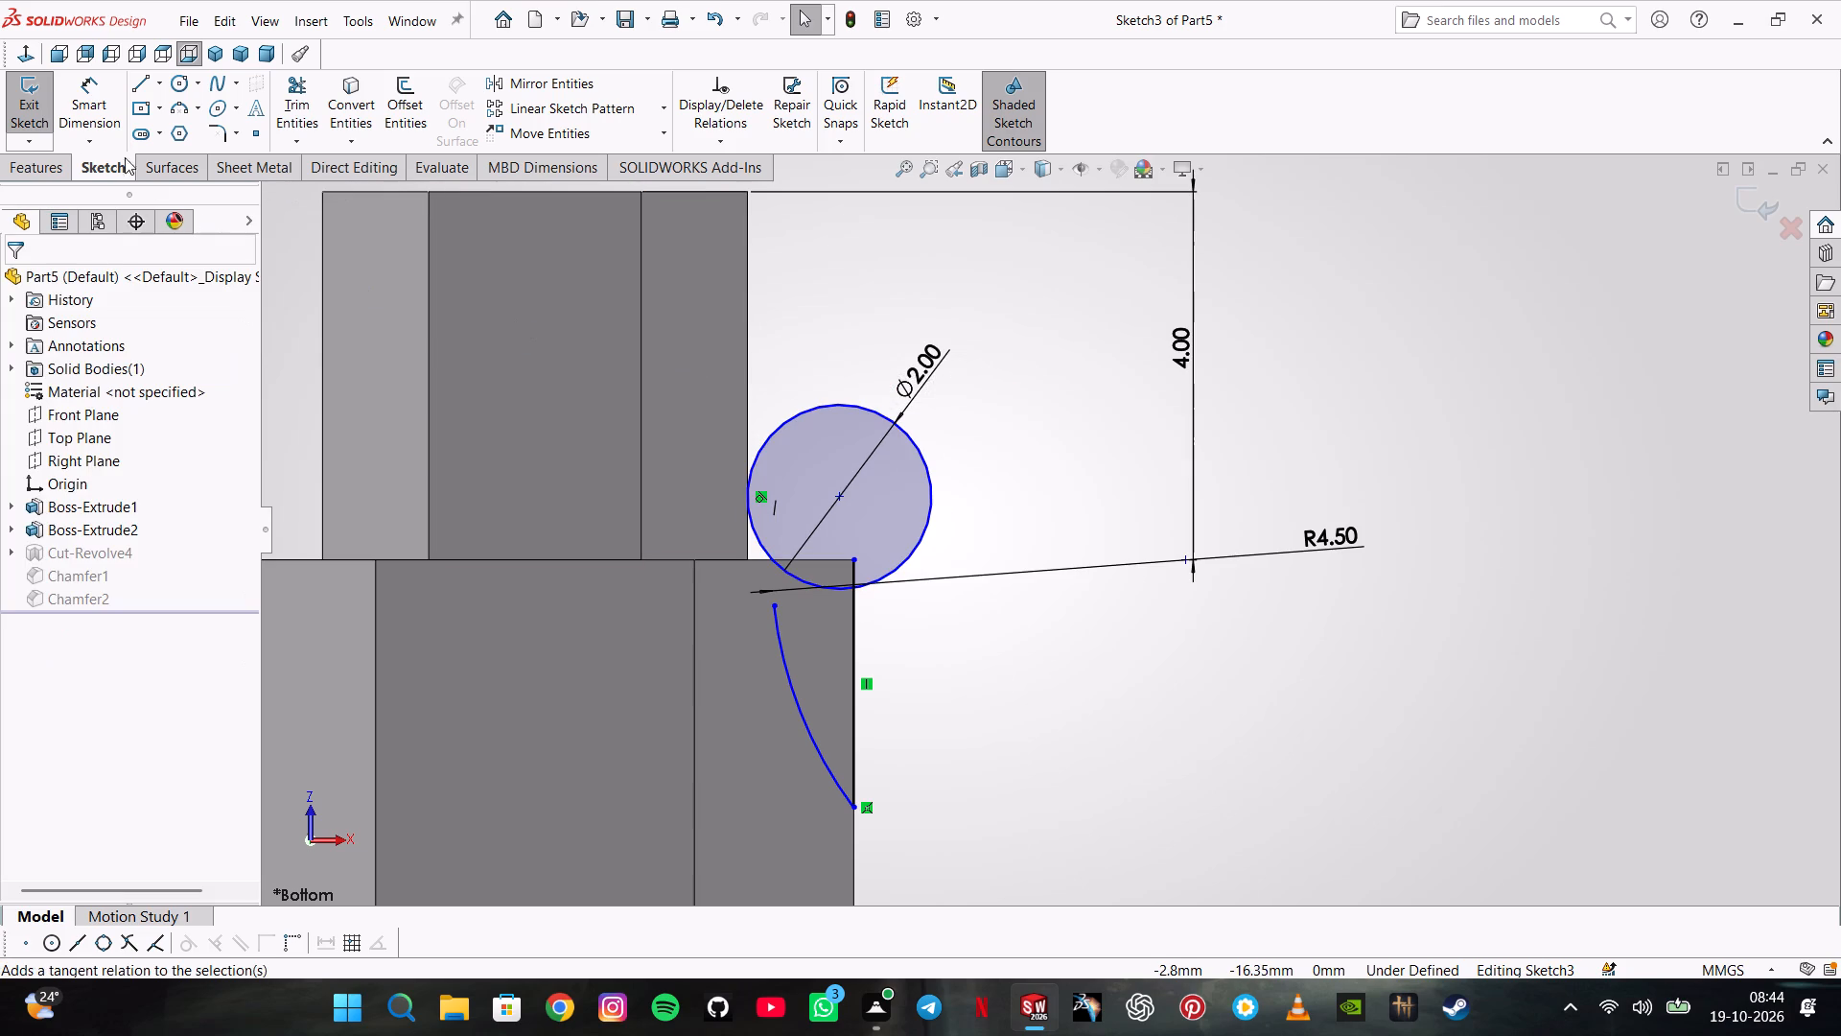
Sketch a horizontal line about 2.29 mm long just below the shoulder, crossing the larger hexagon's side edge.
{"action": "left_click", "coordinate": [139, 83]}
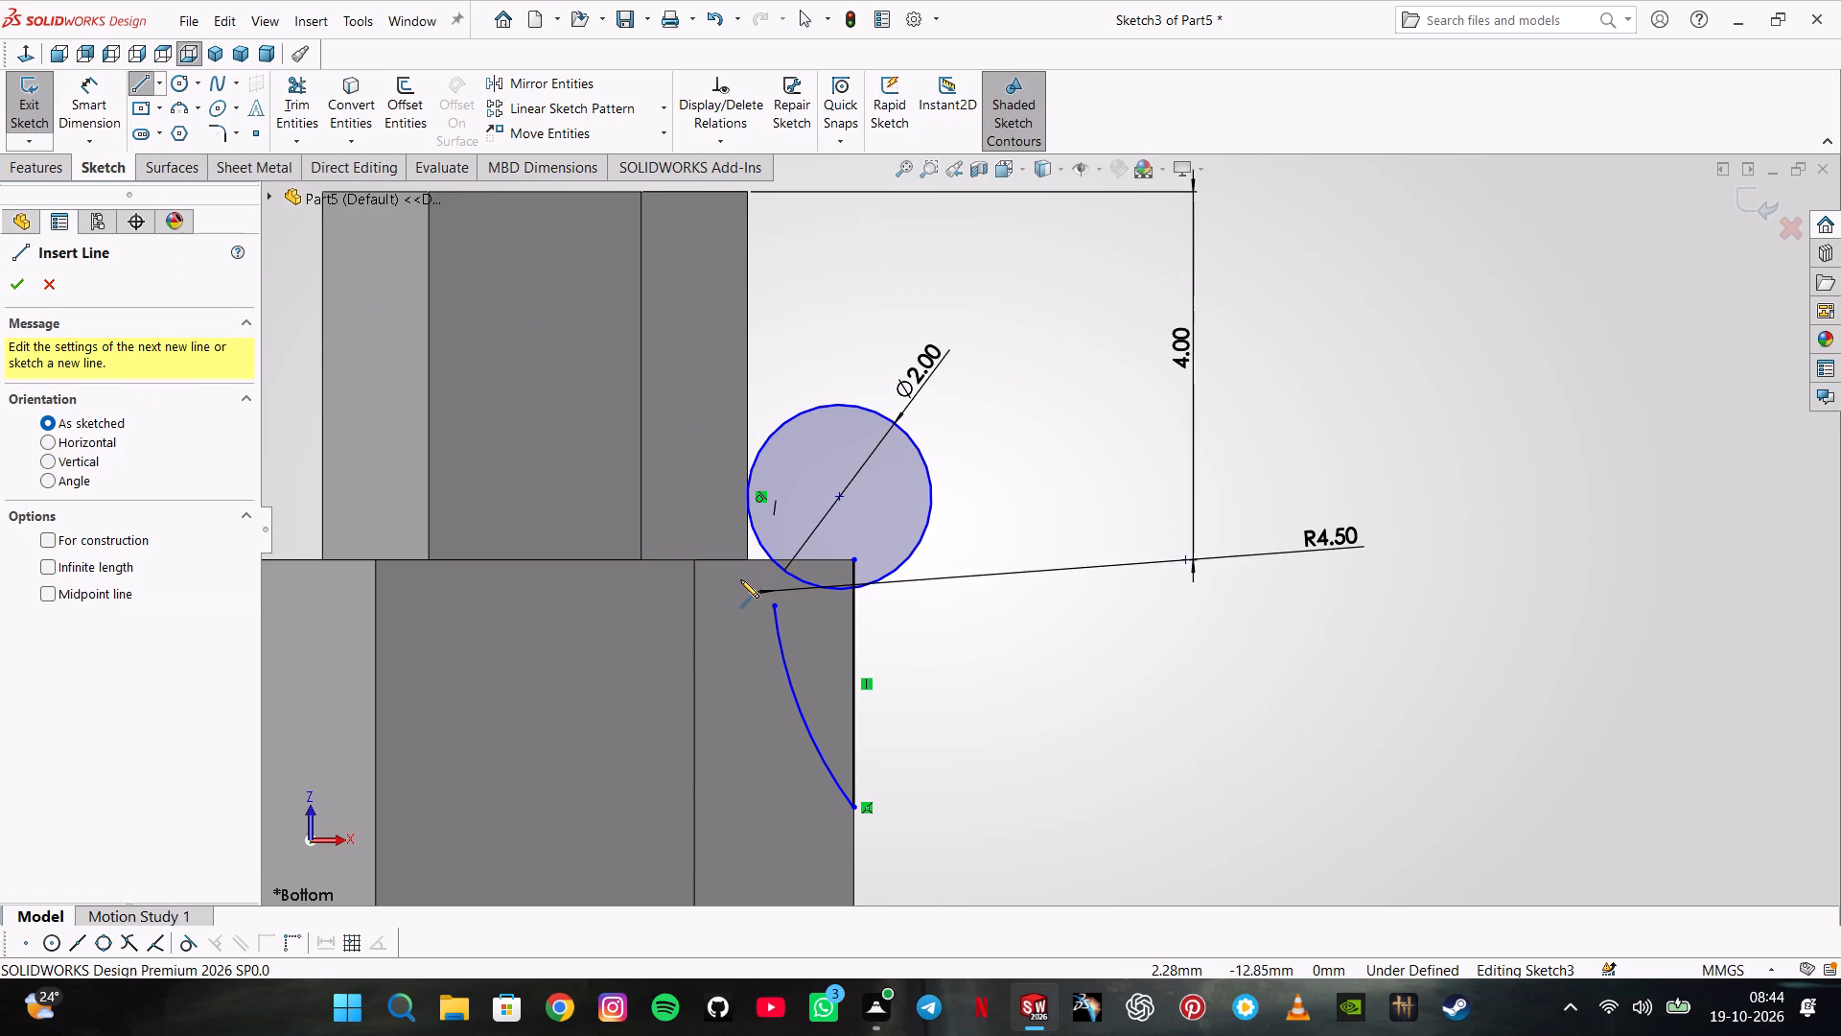
{"action": "left_click", "coordinate": [732, 594]}
{"action": "left_click", "coordinate": [943, 592]}
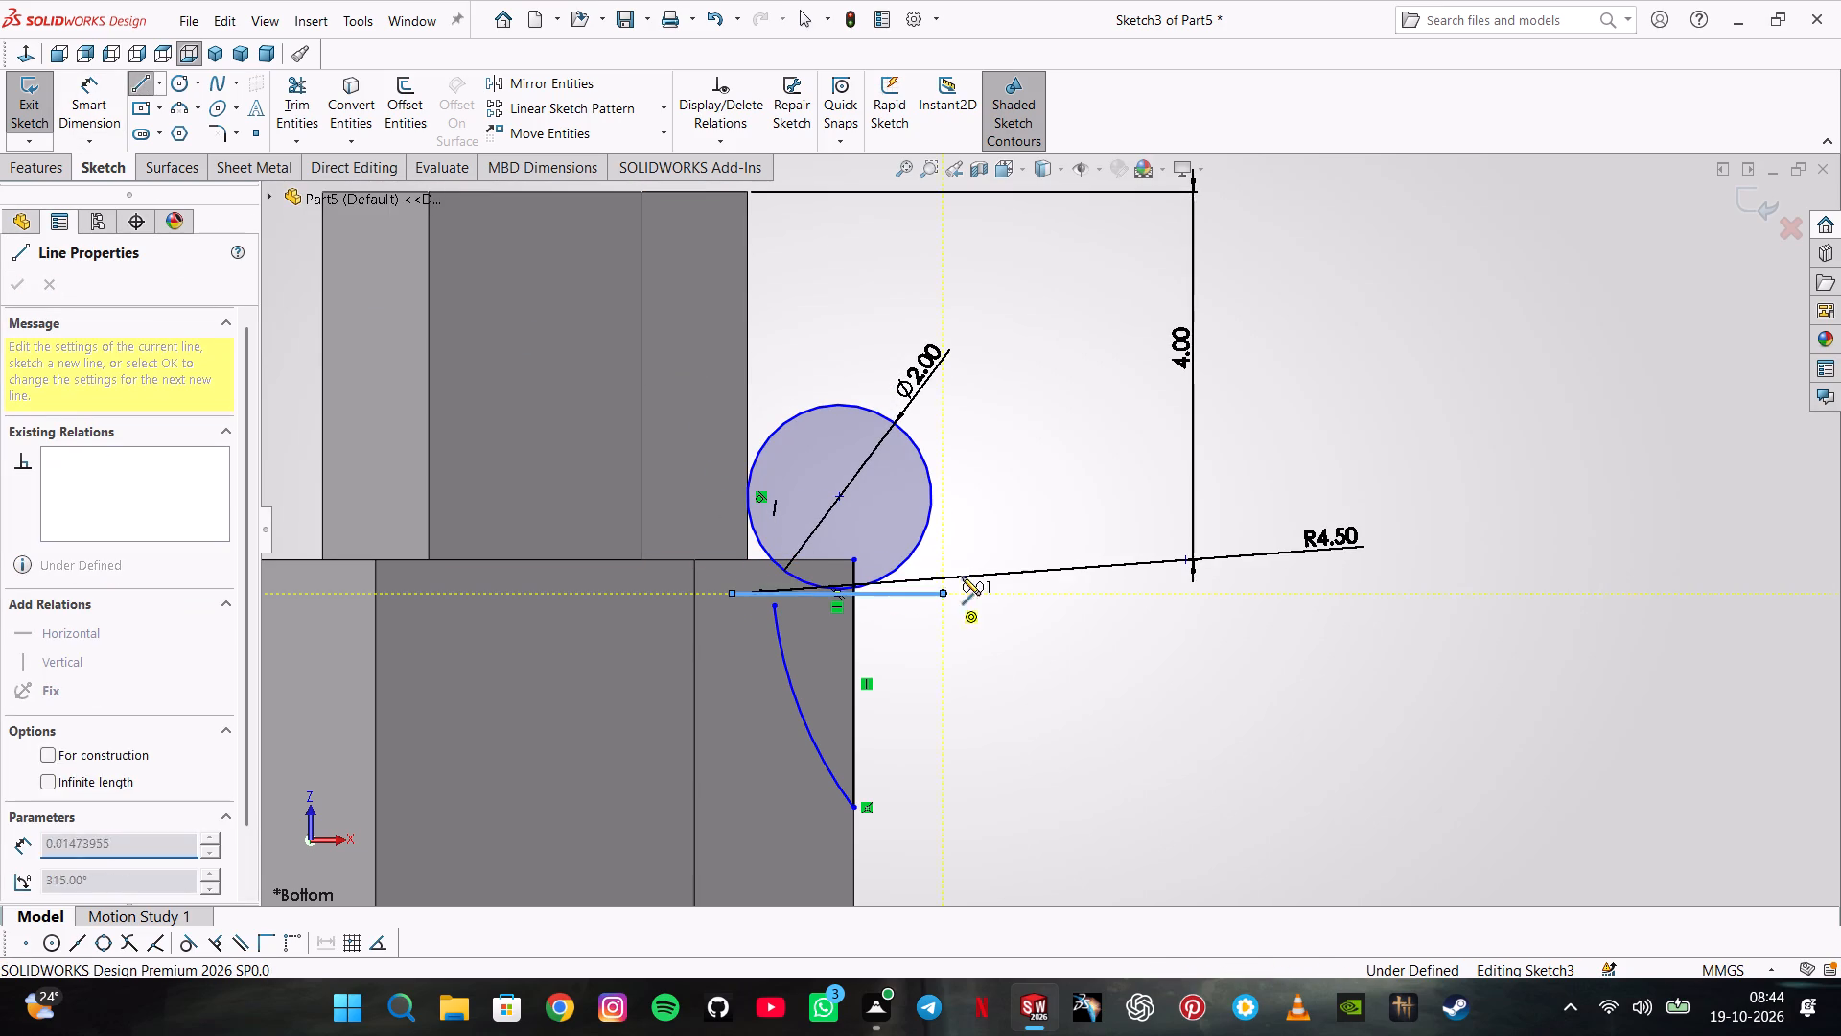
{"action": "double_click", "coordinate": [1000, 523]}
{"action": "key", "text": "Escape"}
Make the horizontal line tangent to the bottom of the 2 mm circle.
{"action": "left_click", "coordinate": [926, 588]}
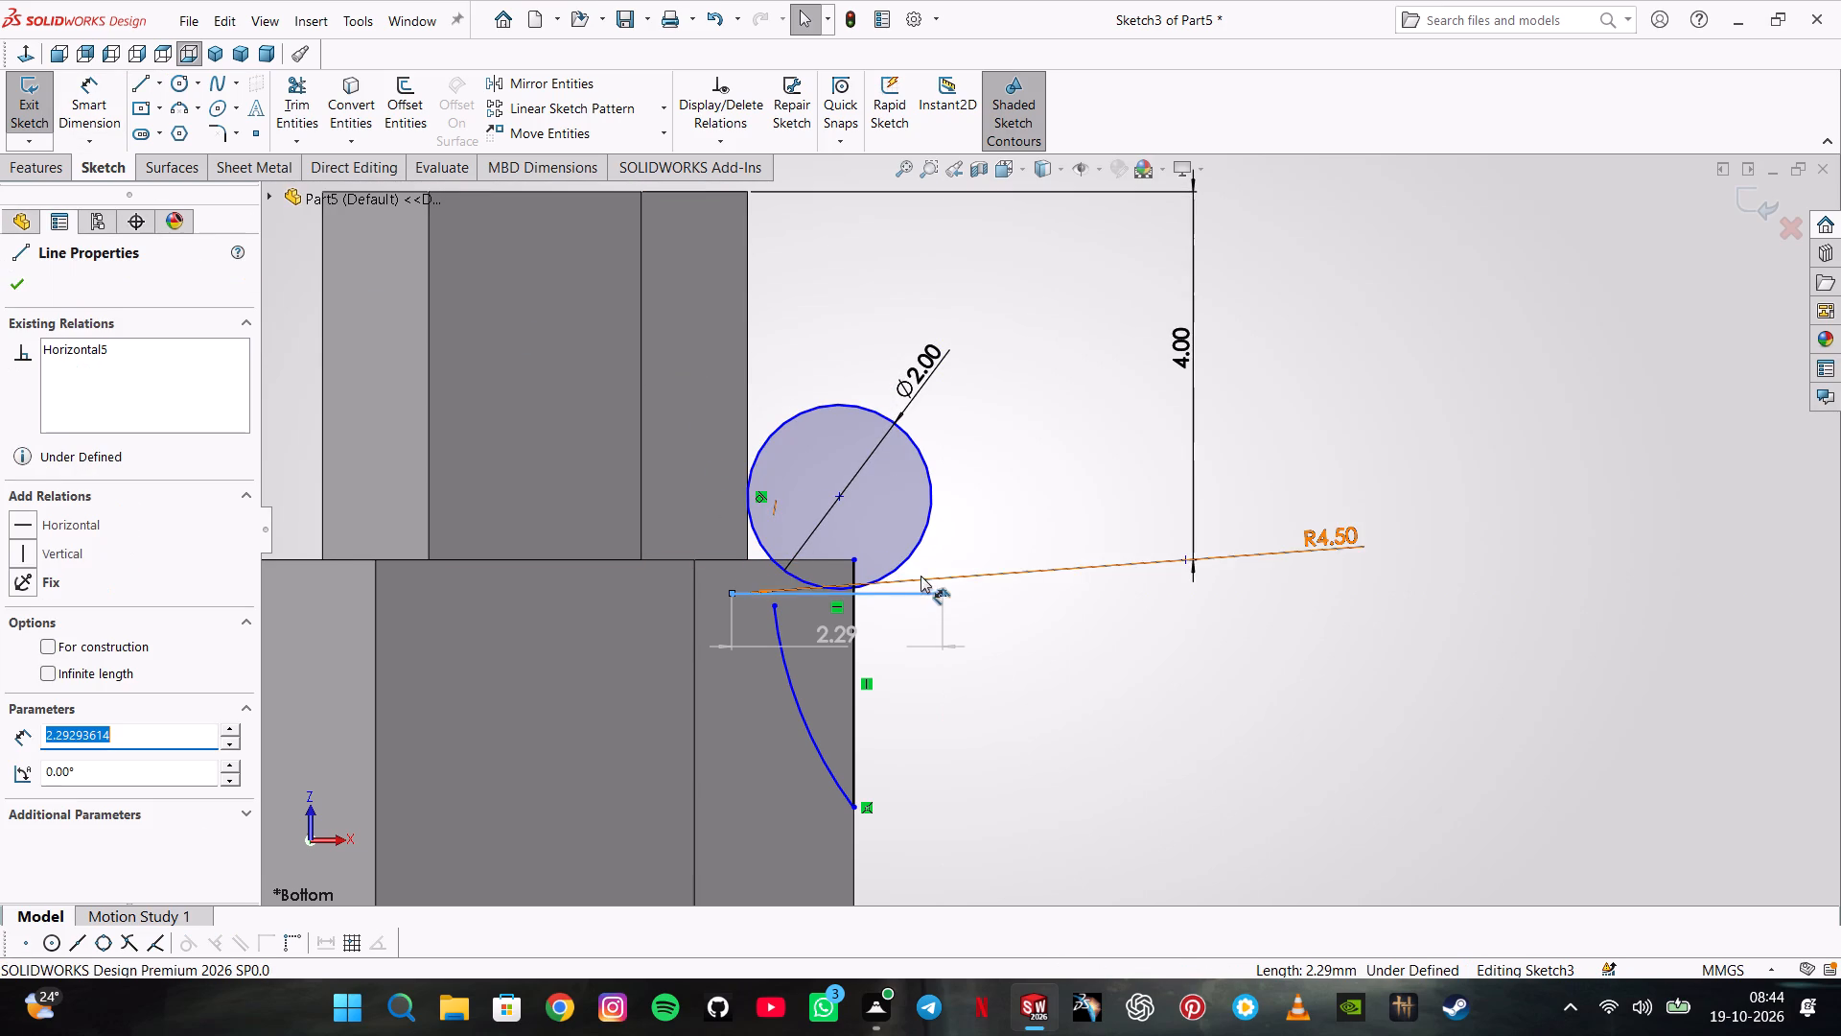
{"action": "left_click", "coordinate": [910, 558], "text": "ctrl"}
{"action": "left_click", "coordinate": [964, 470]}
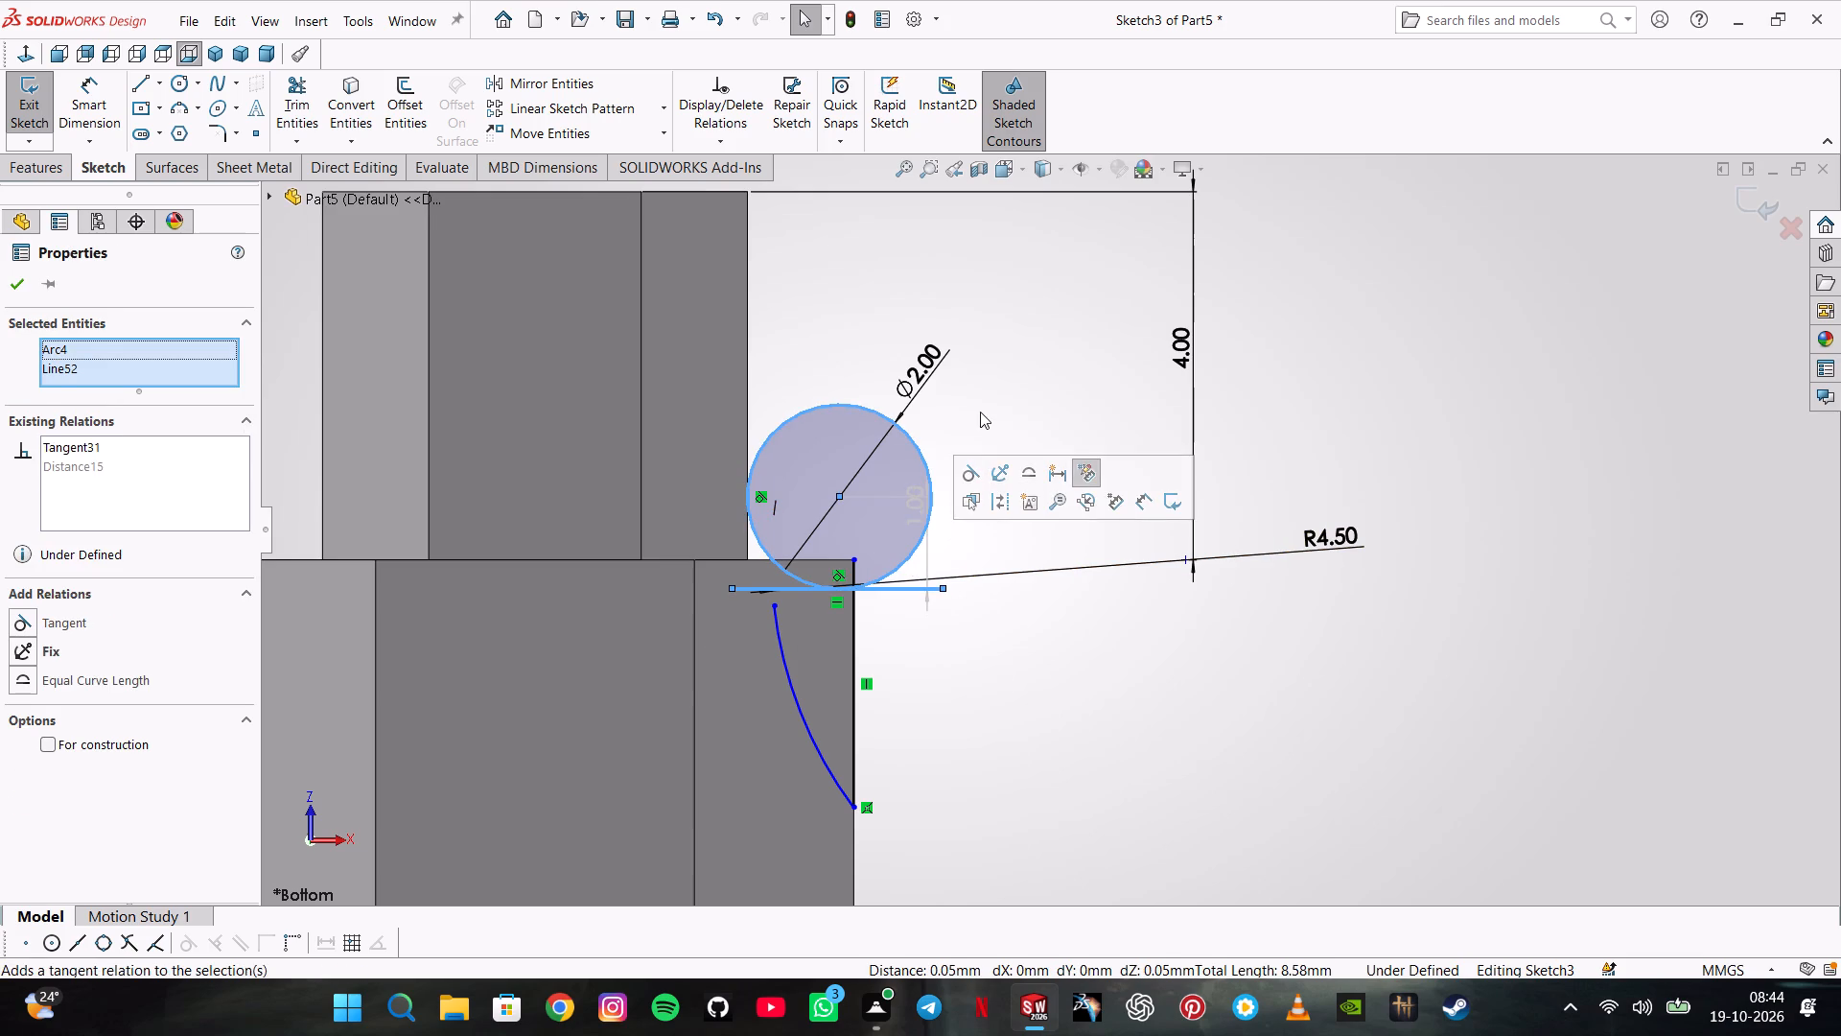
{"action": "left_click", "coordinate": [982, 409]}
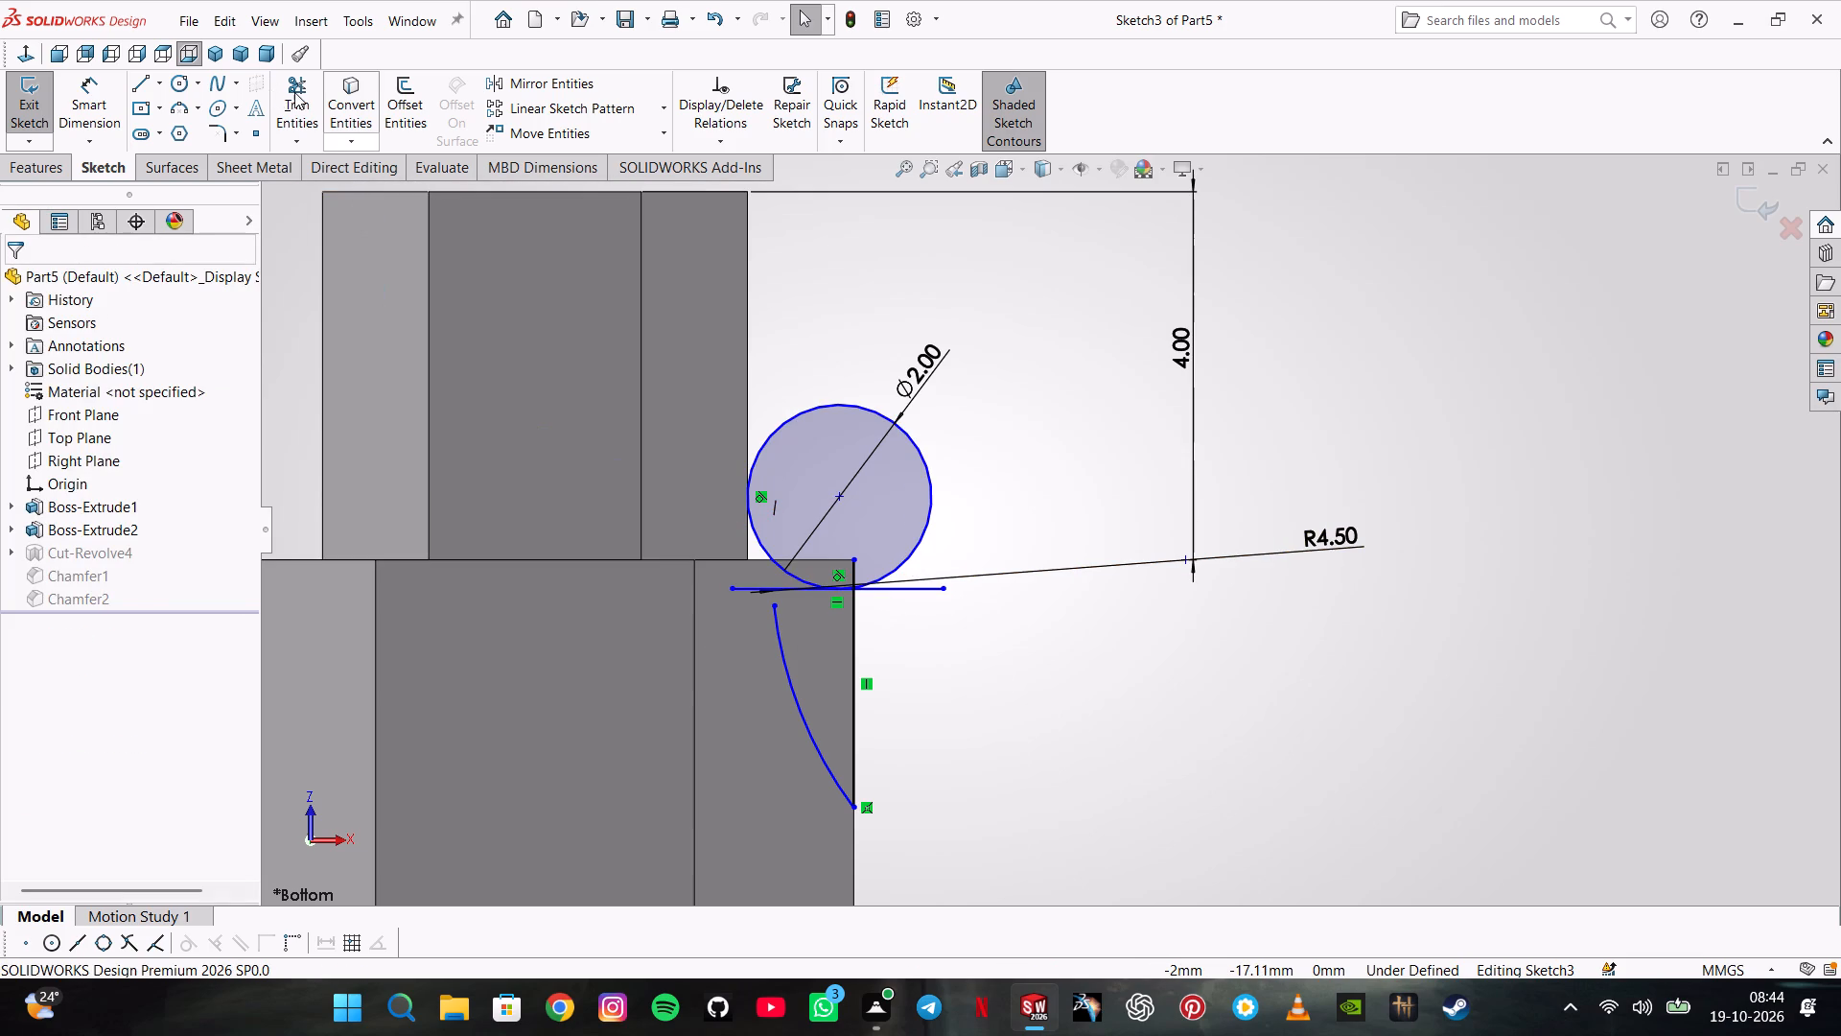
Trim the part of the horizontal line that extends beyond the larger hexagon's side edge.
{"action": "left_click", "coordinate": [294, 92]}
{"action": "left_click", "coordinate": [929, 599]}
{"action": "left_click", "coordinate": [922, 580]}
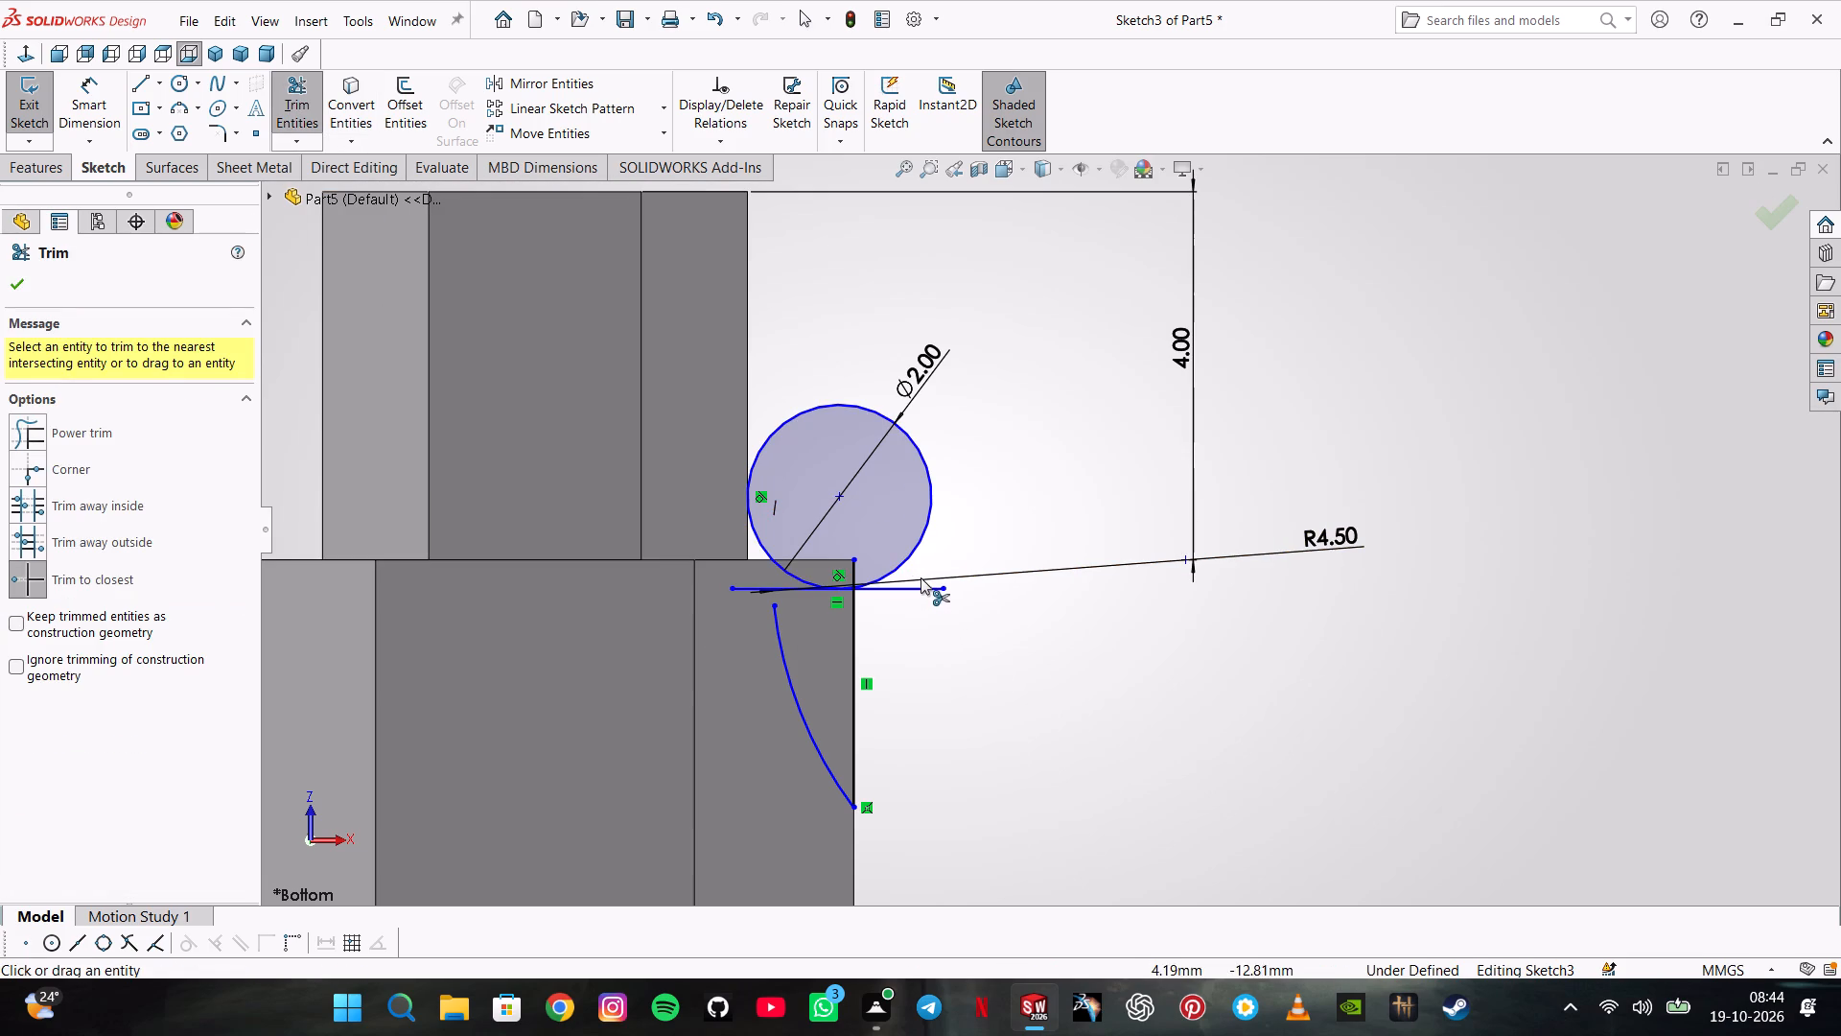
{"action": "left_click", "coordinate": [921, 587]}
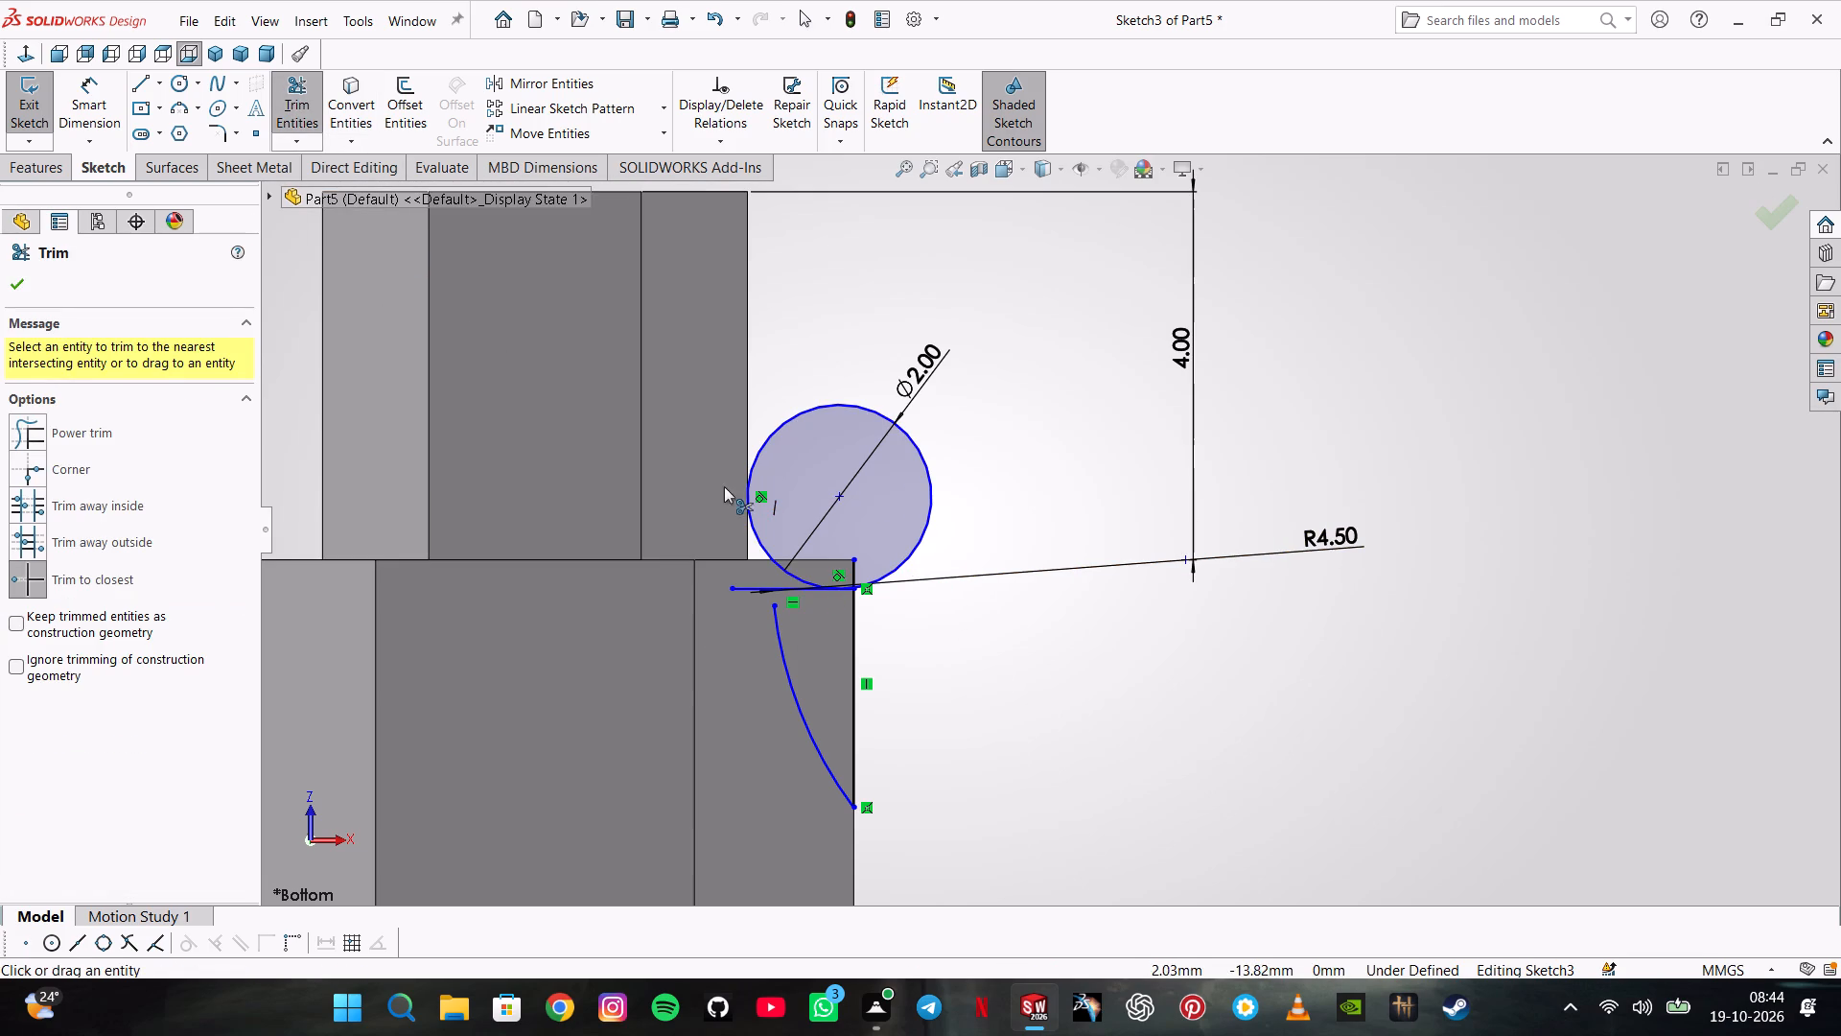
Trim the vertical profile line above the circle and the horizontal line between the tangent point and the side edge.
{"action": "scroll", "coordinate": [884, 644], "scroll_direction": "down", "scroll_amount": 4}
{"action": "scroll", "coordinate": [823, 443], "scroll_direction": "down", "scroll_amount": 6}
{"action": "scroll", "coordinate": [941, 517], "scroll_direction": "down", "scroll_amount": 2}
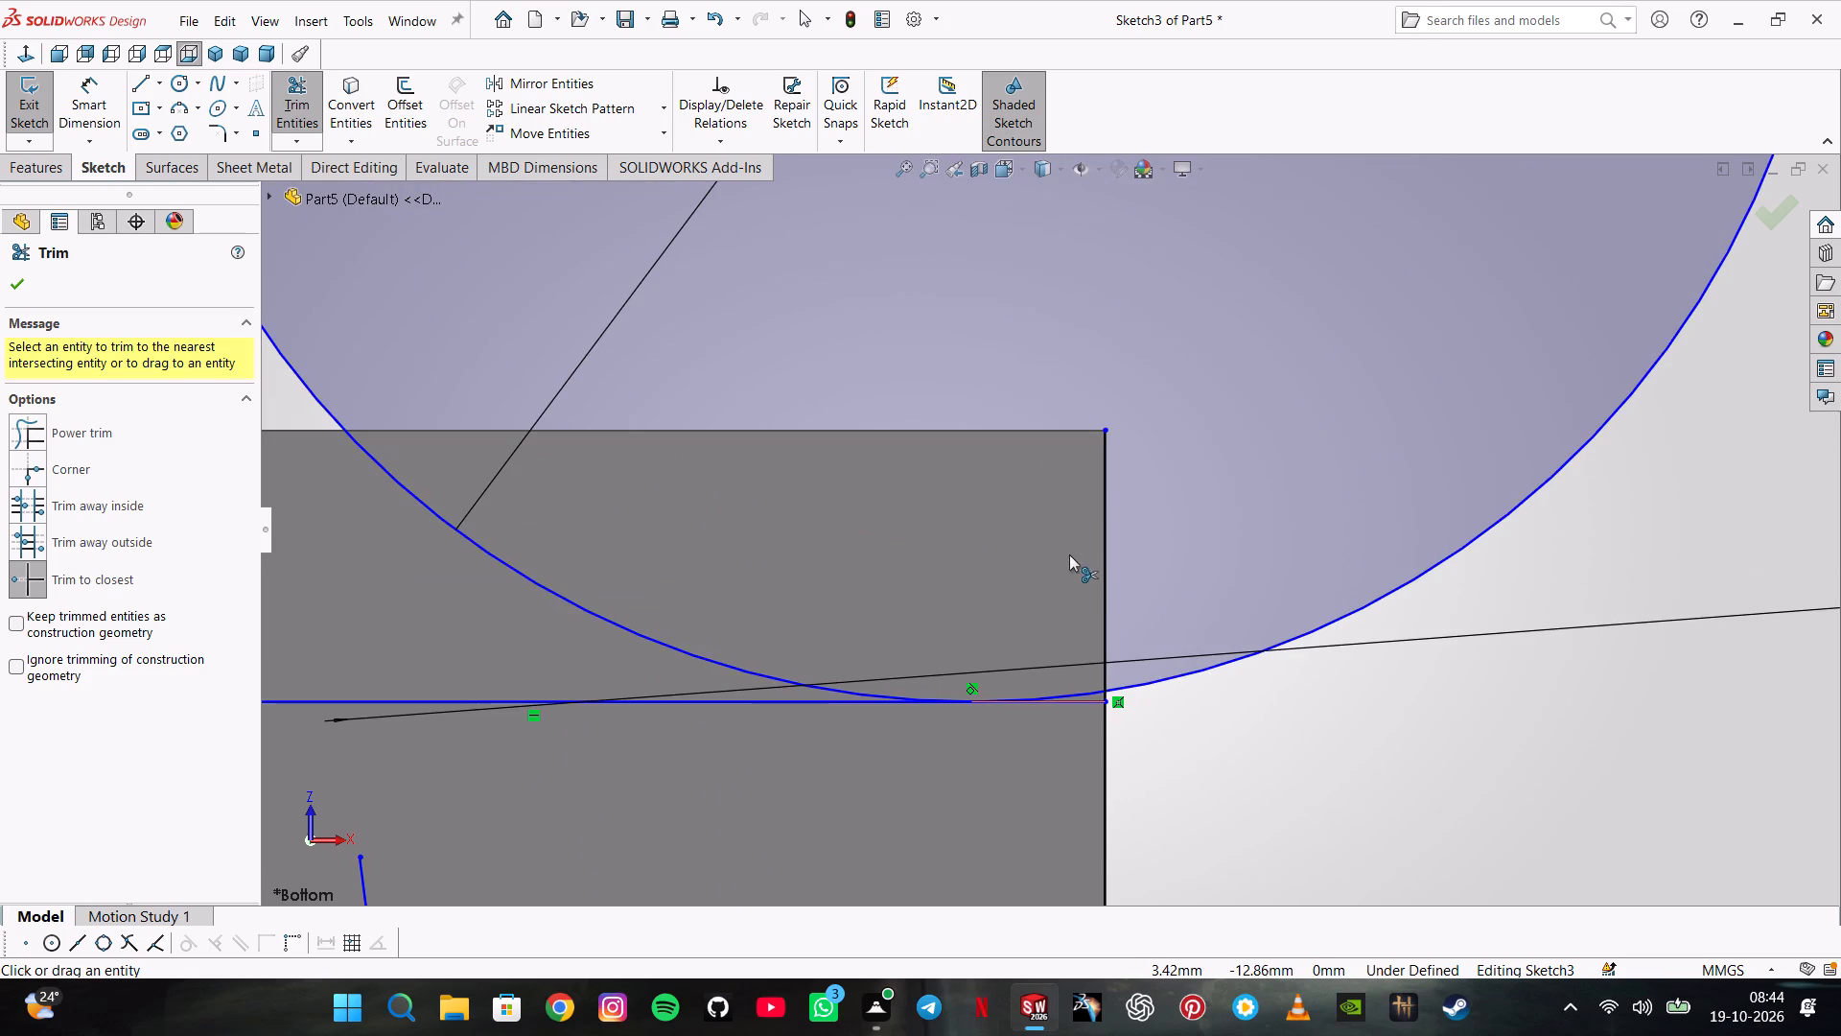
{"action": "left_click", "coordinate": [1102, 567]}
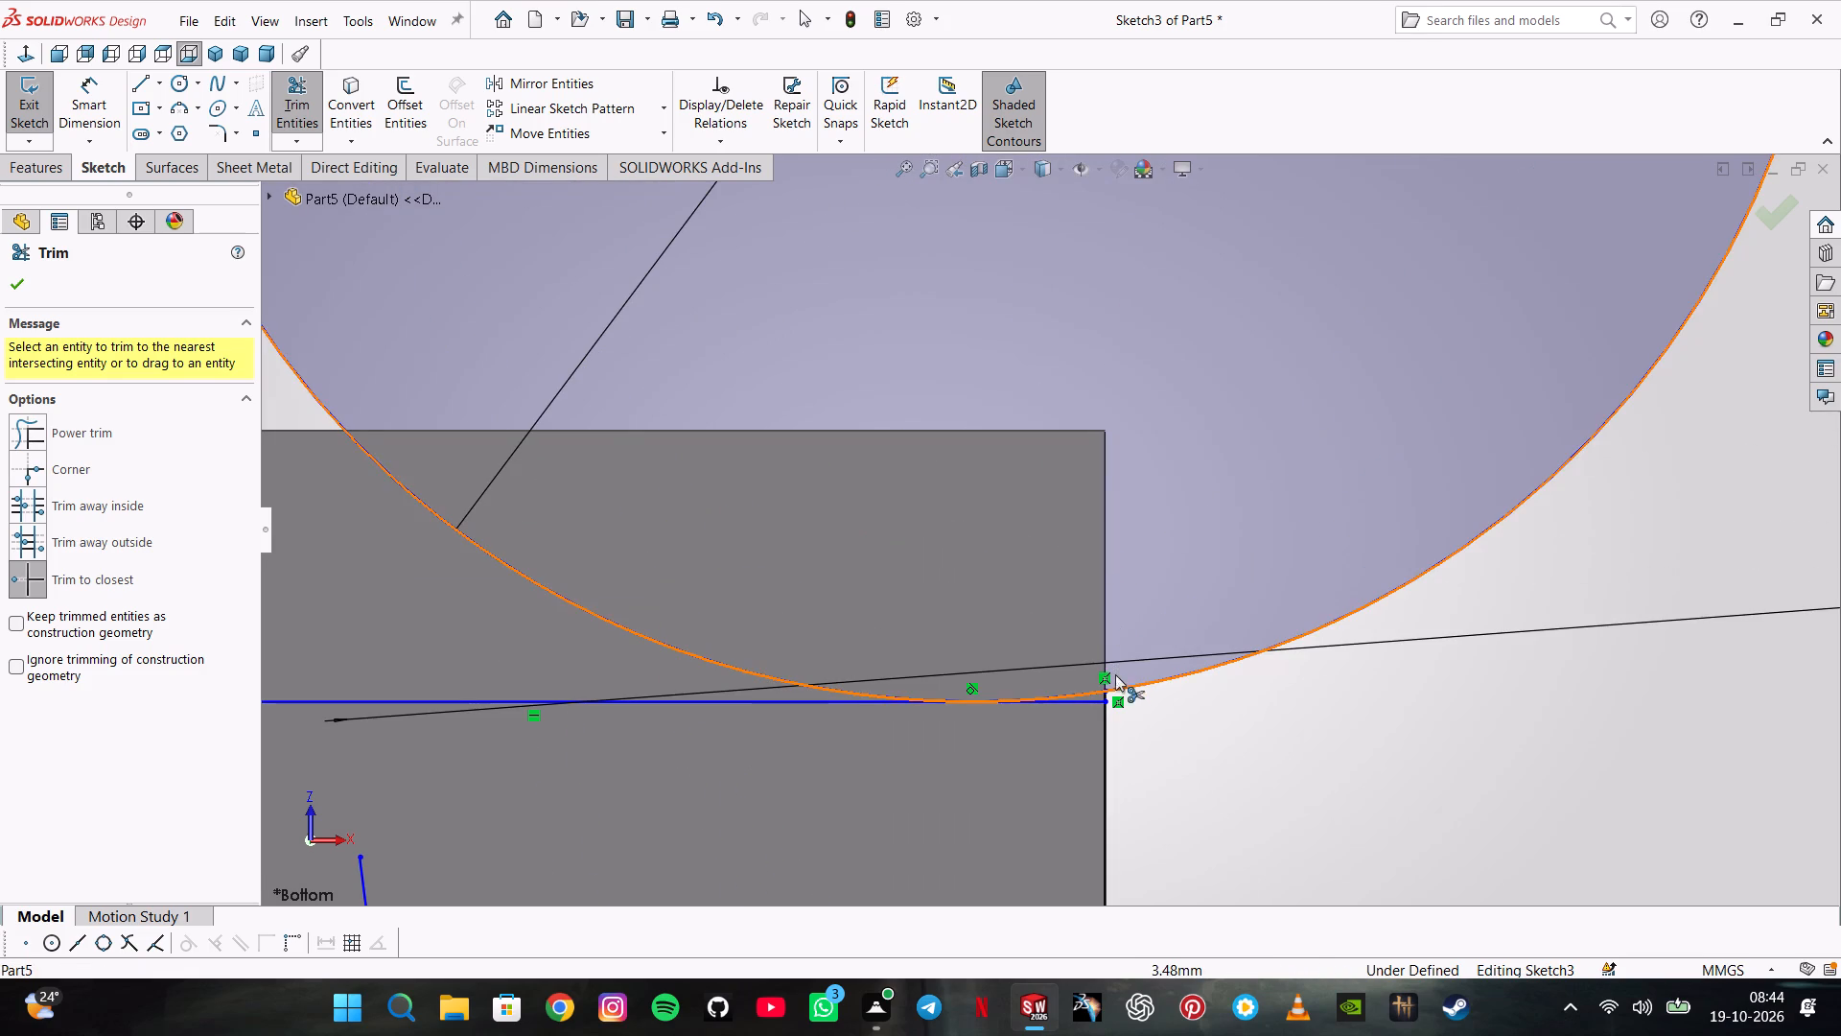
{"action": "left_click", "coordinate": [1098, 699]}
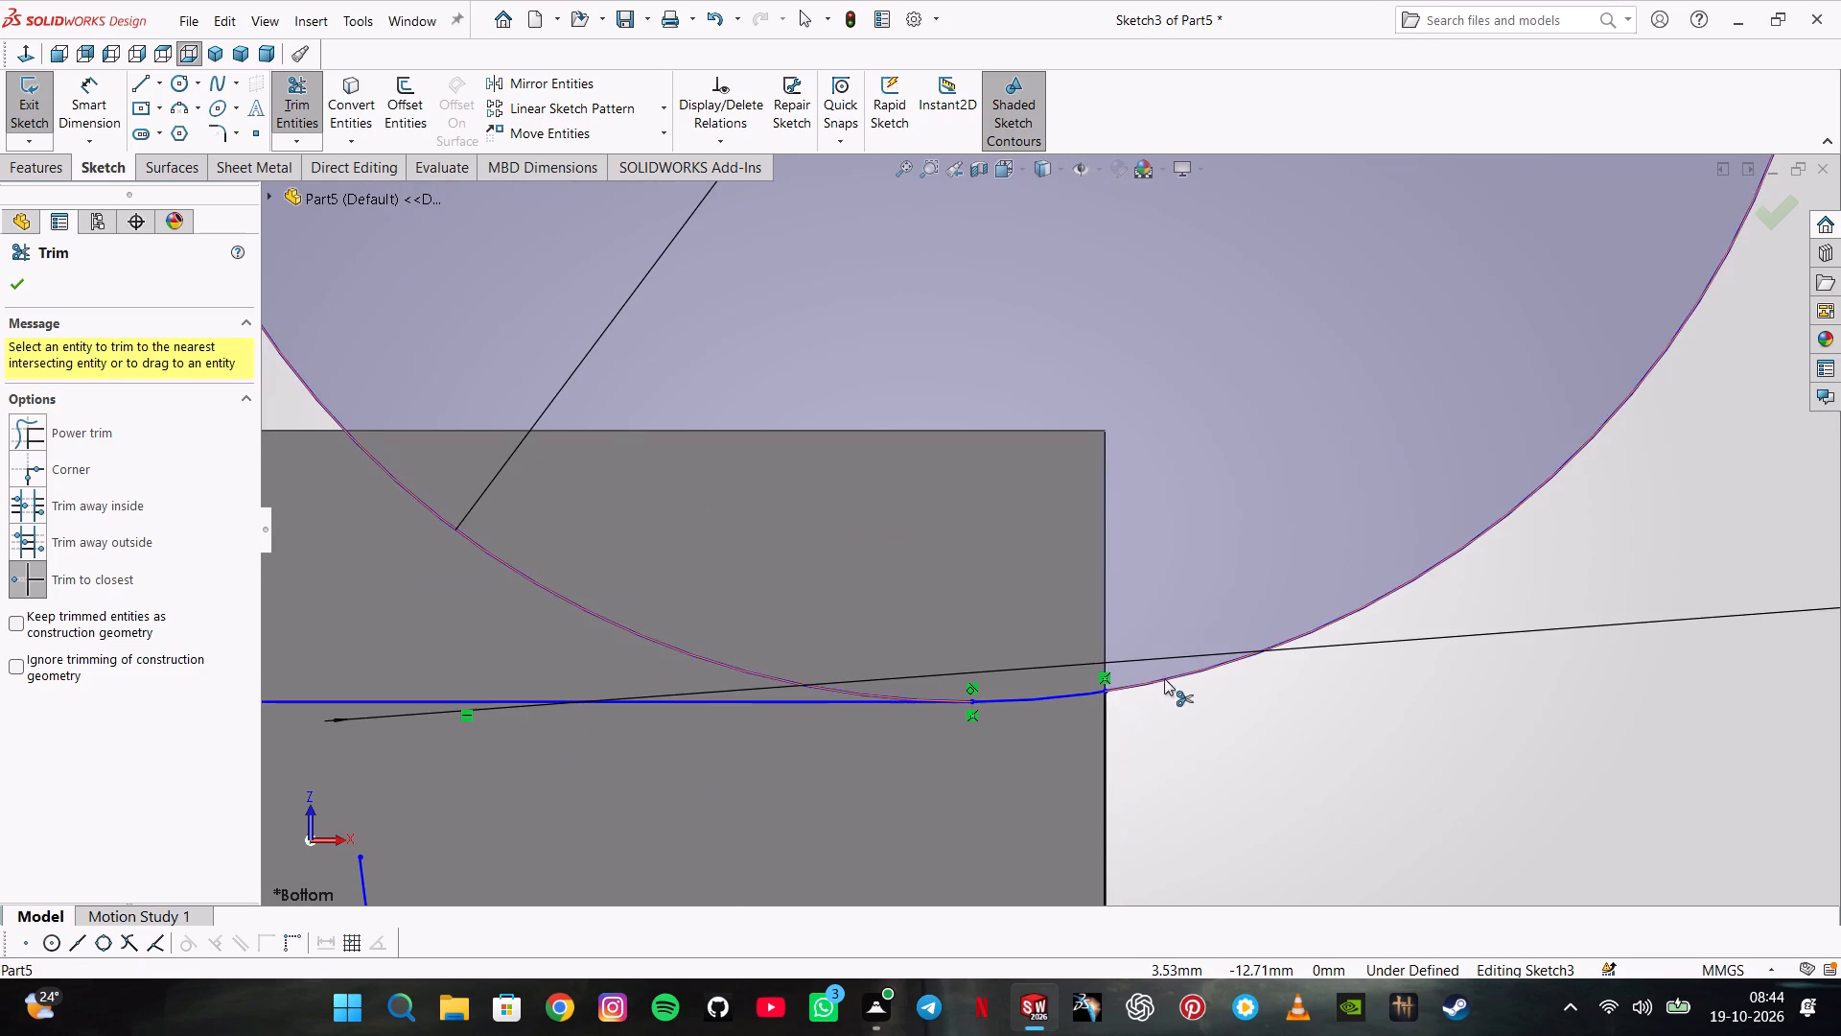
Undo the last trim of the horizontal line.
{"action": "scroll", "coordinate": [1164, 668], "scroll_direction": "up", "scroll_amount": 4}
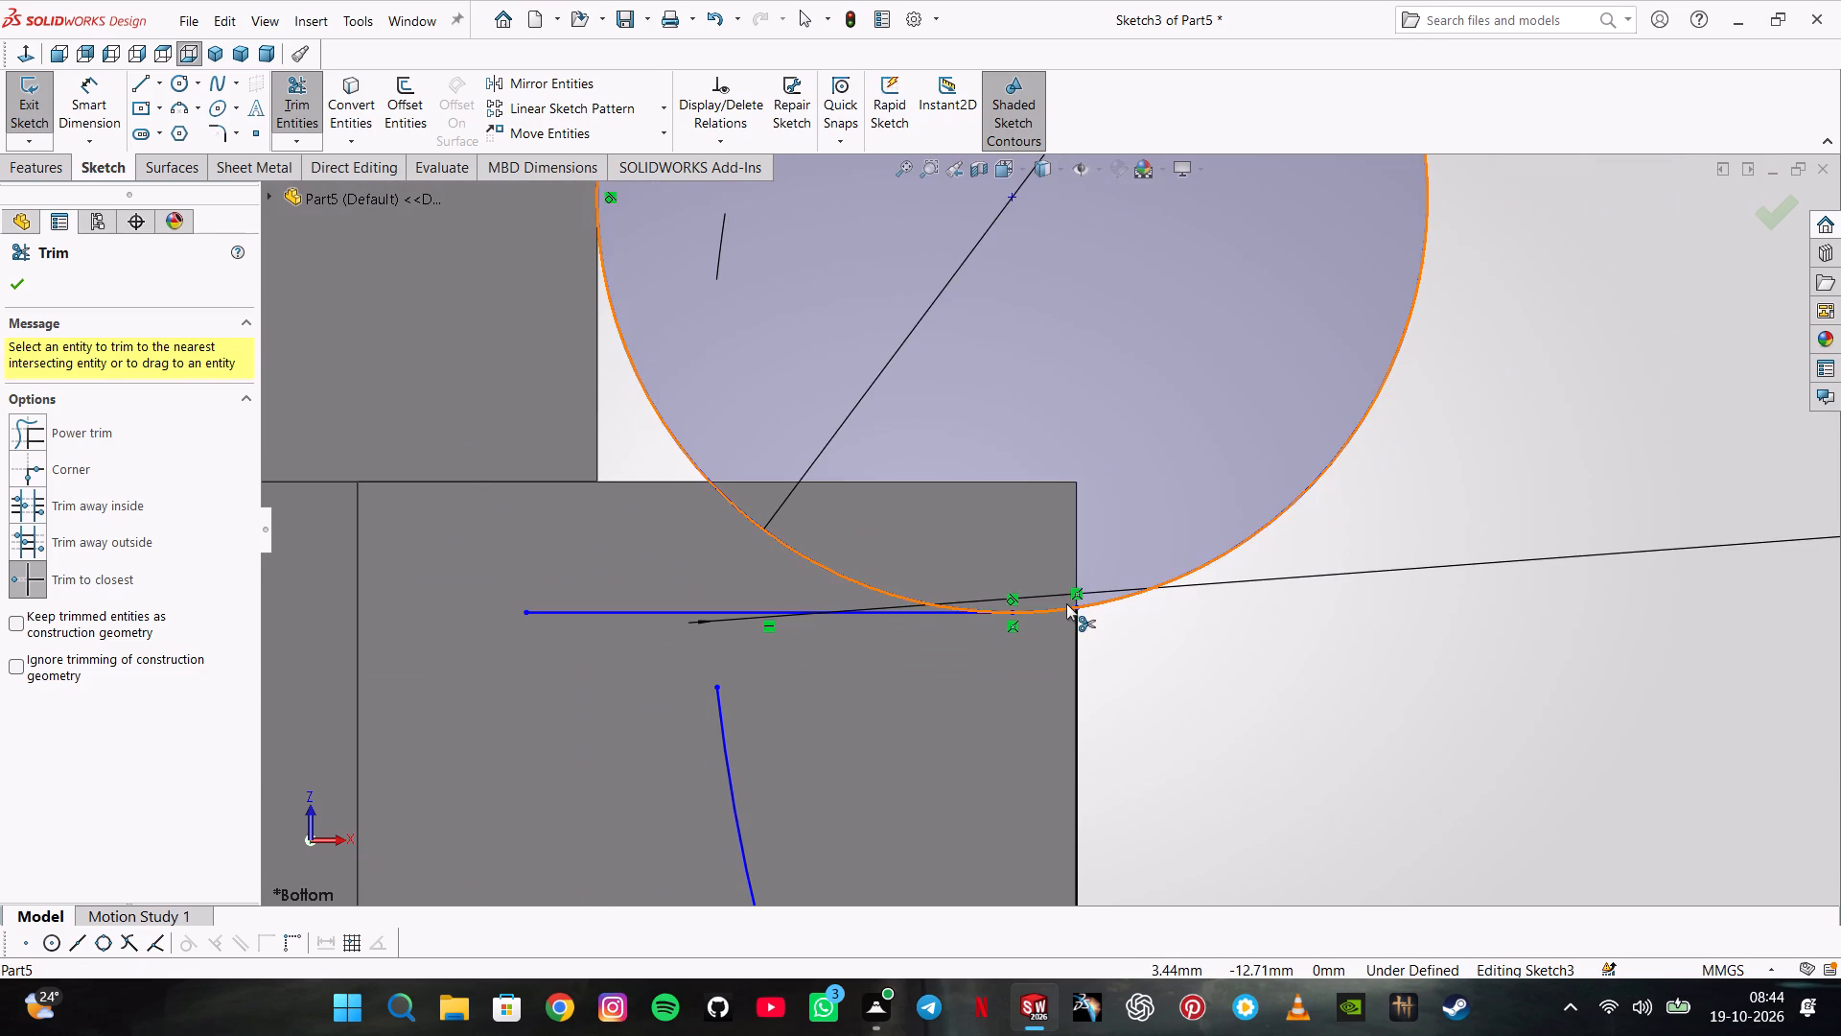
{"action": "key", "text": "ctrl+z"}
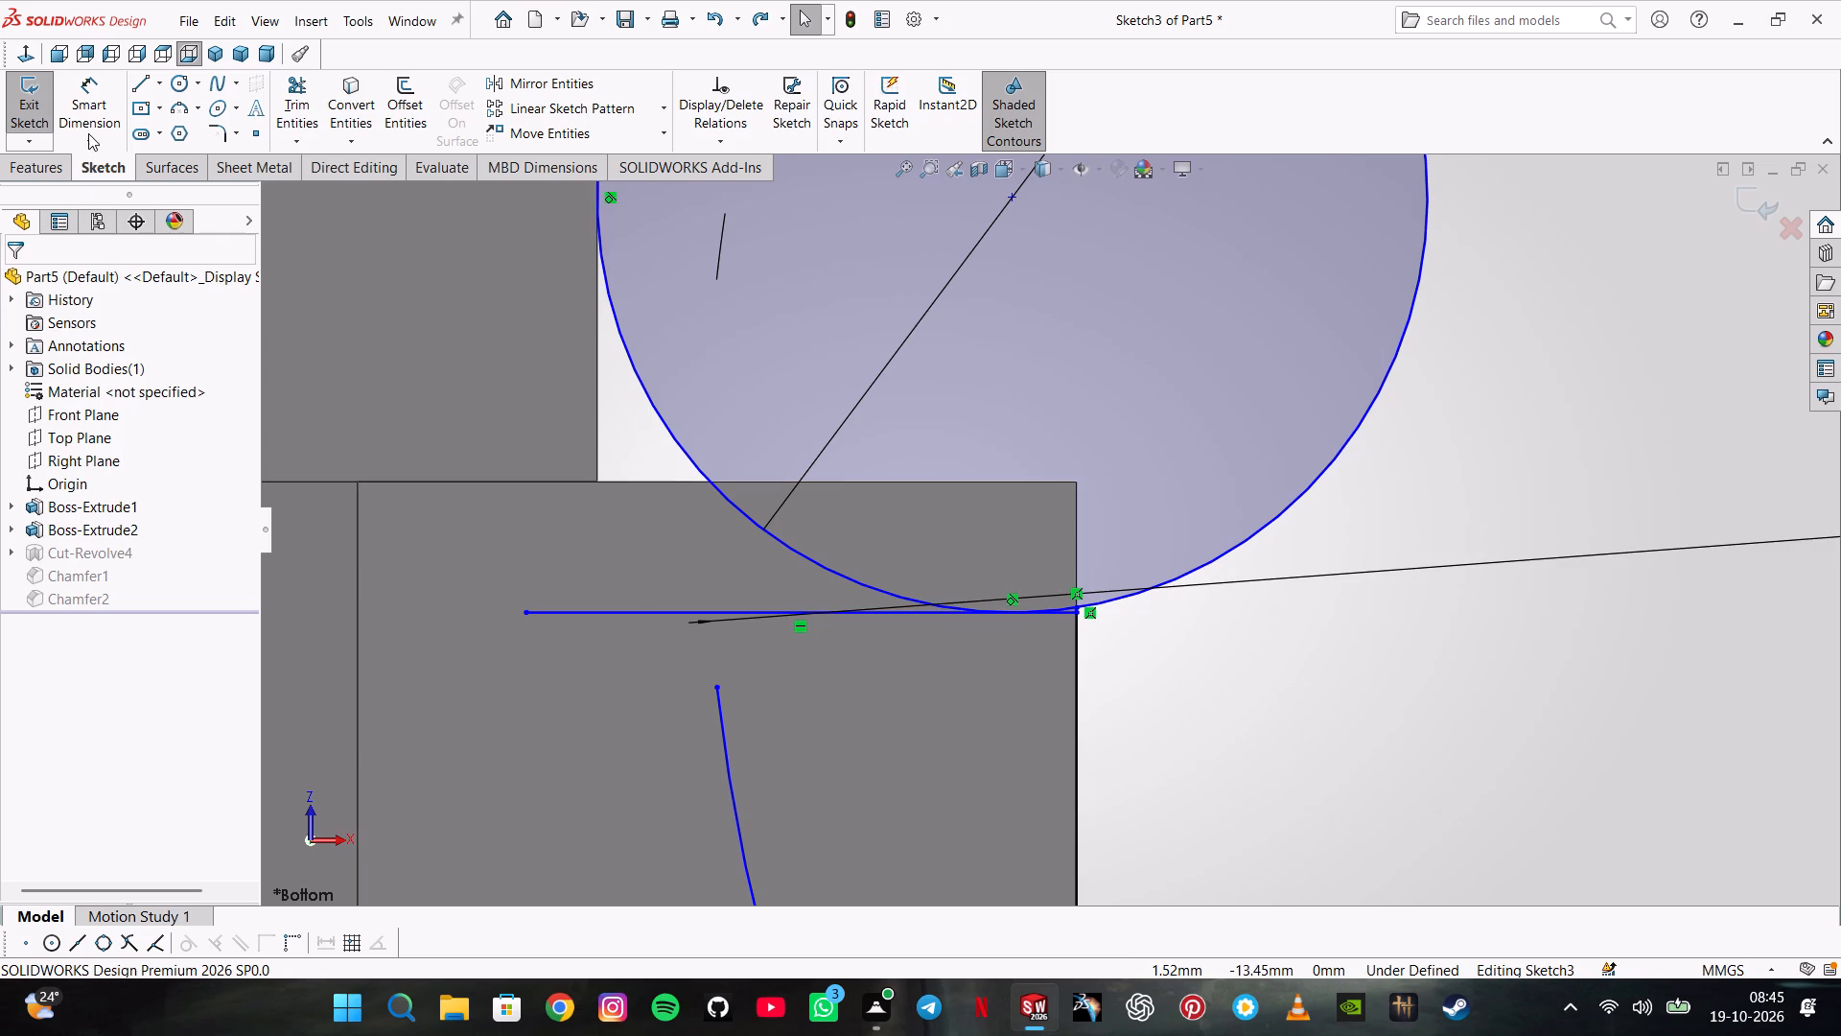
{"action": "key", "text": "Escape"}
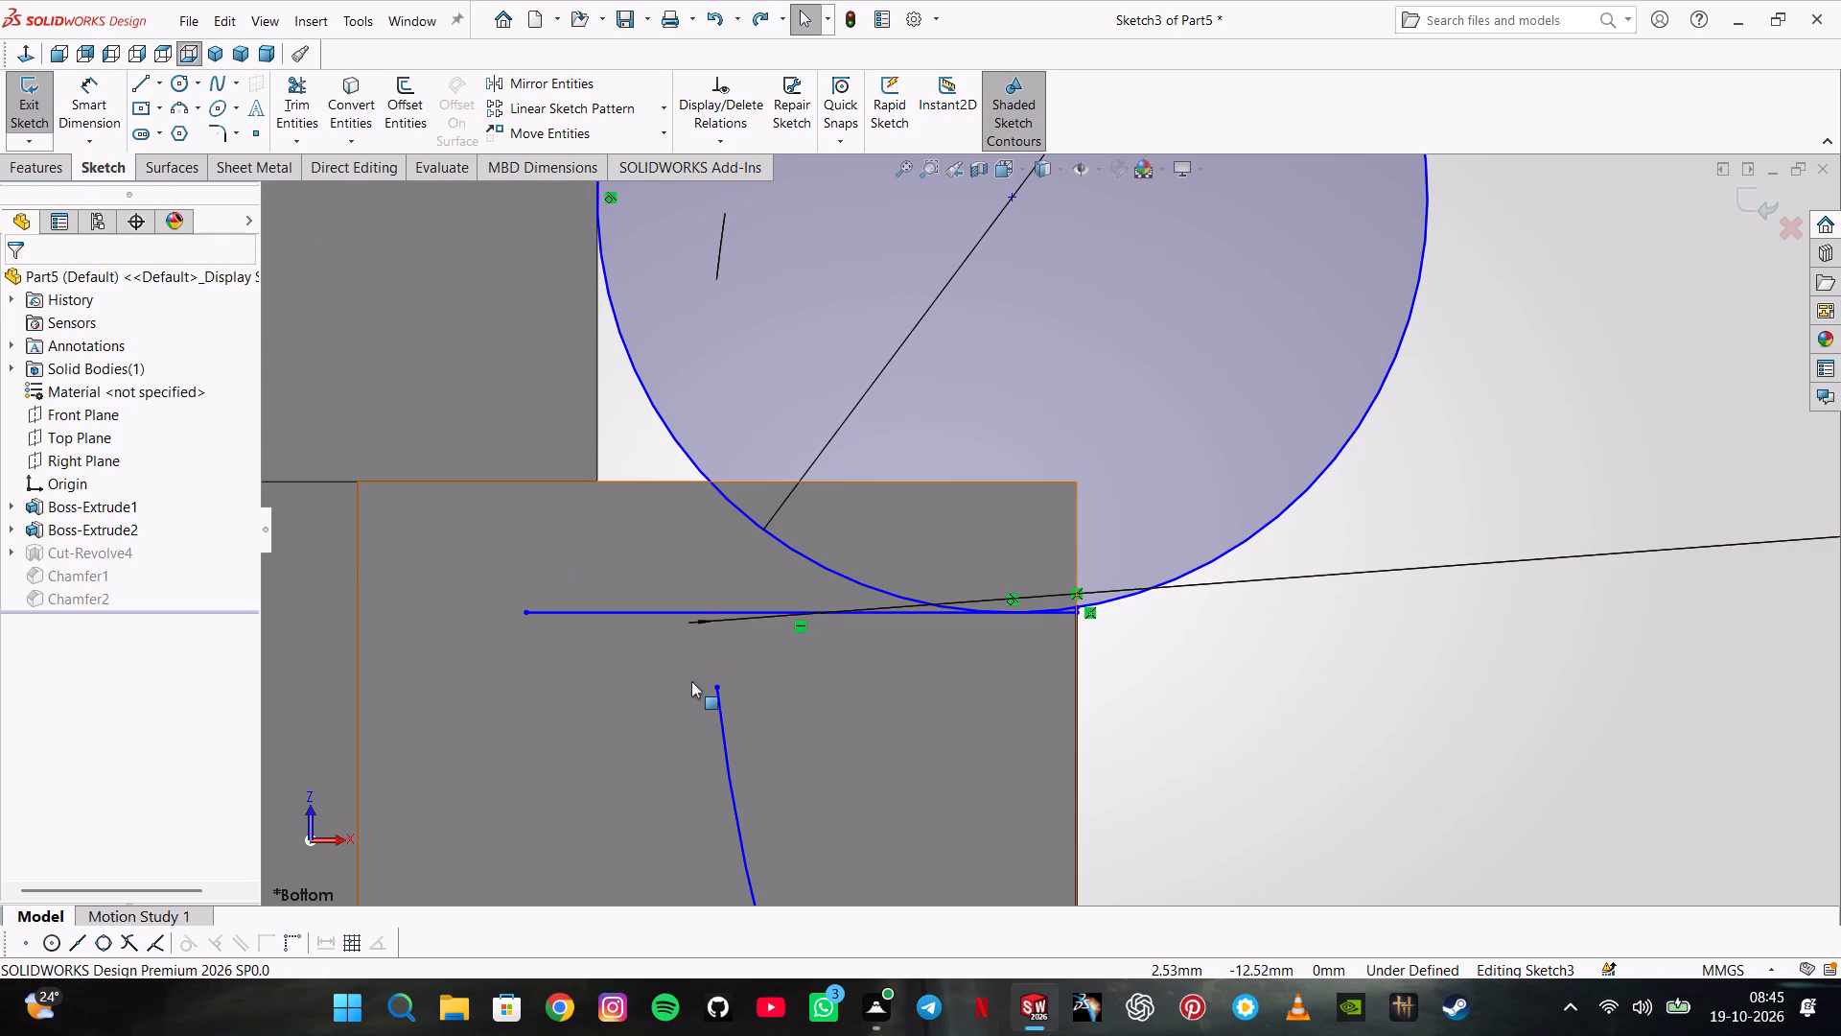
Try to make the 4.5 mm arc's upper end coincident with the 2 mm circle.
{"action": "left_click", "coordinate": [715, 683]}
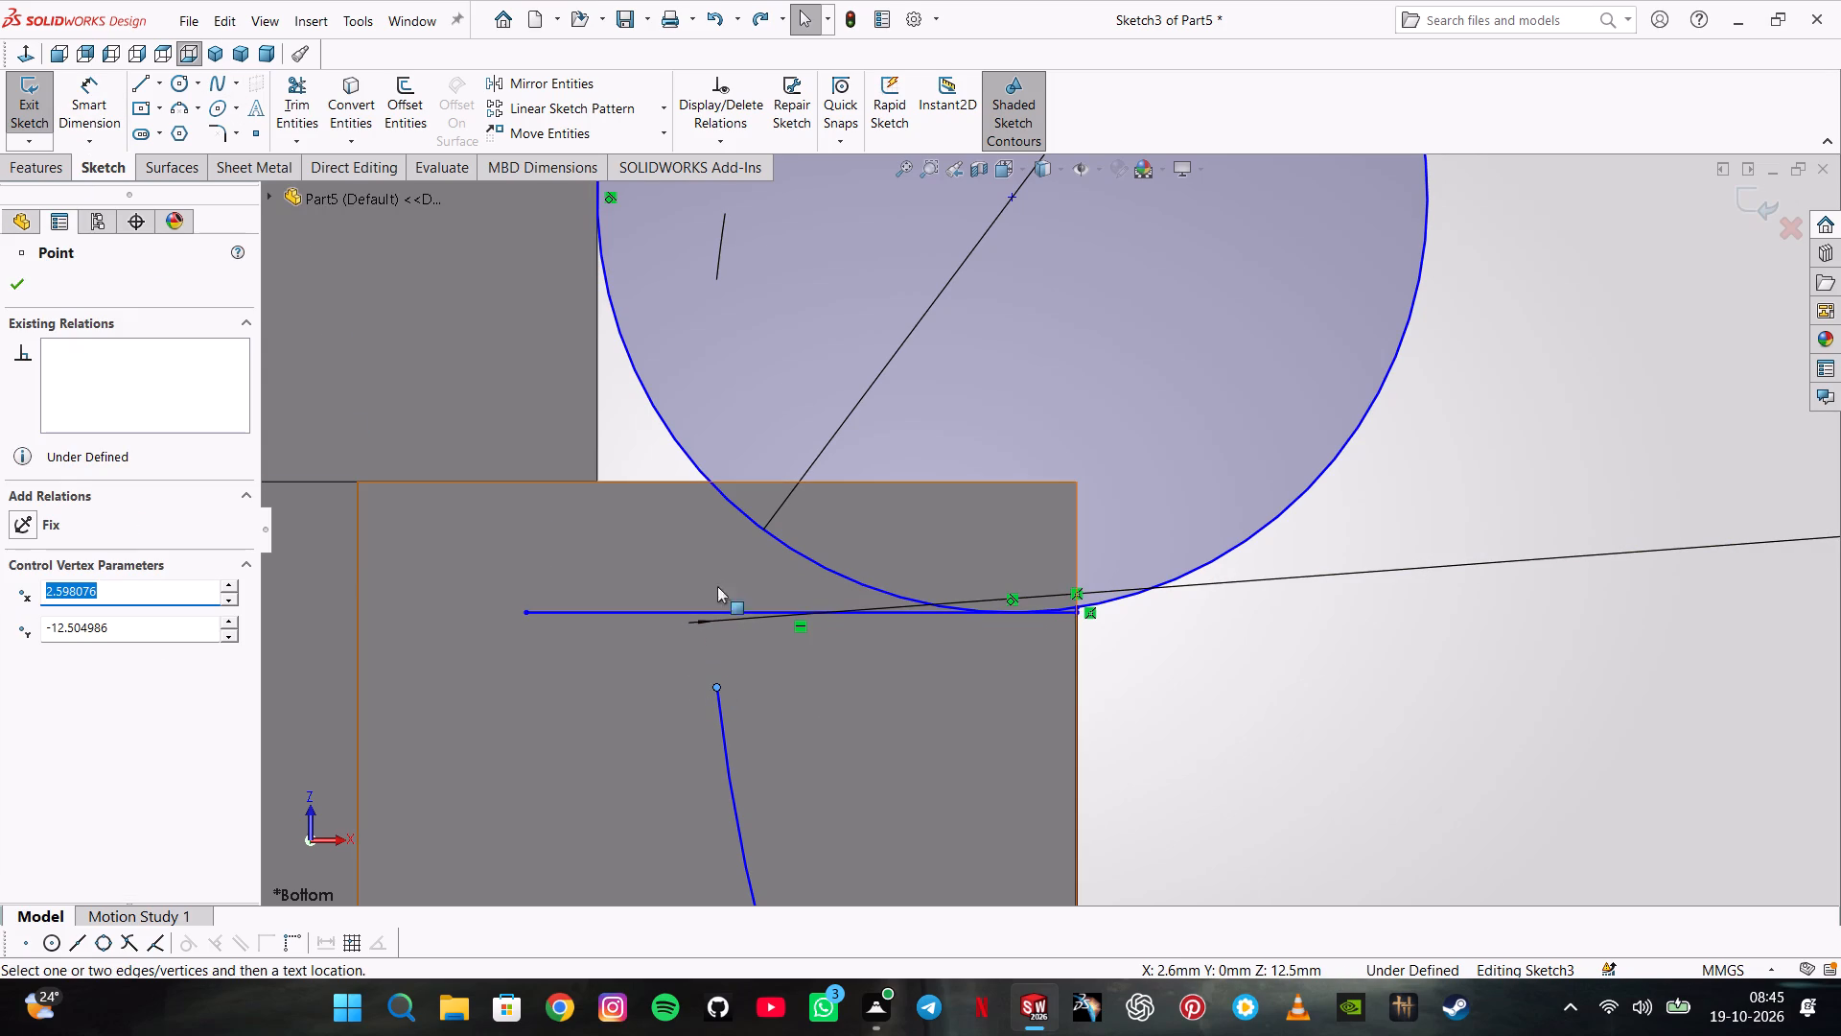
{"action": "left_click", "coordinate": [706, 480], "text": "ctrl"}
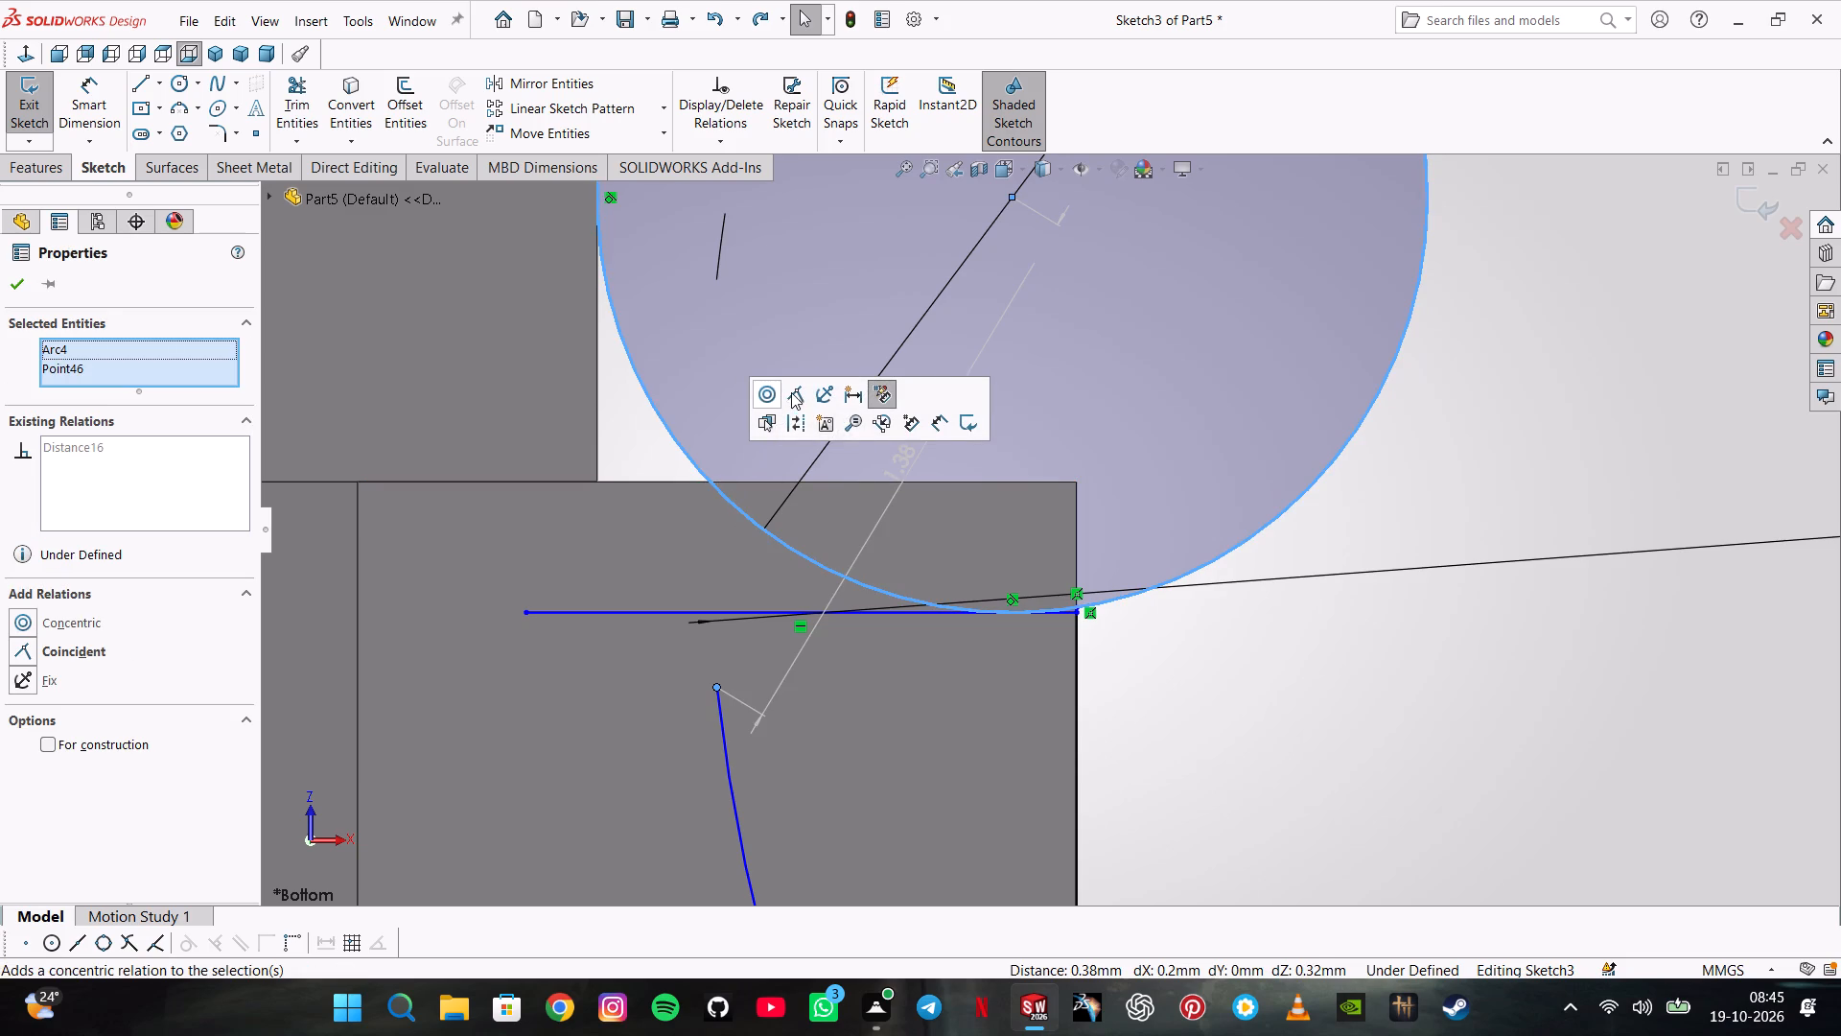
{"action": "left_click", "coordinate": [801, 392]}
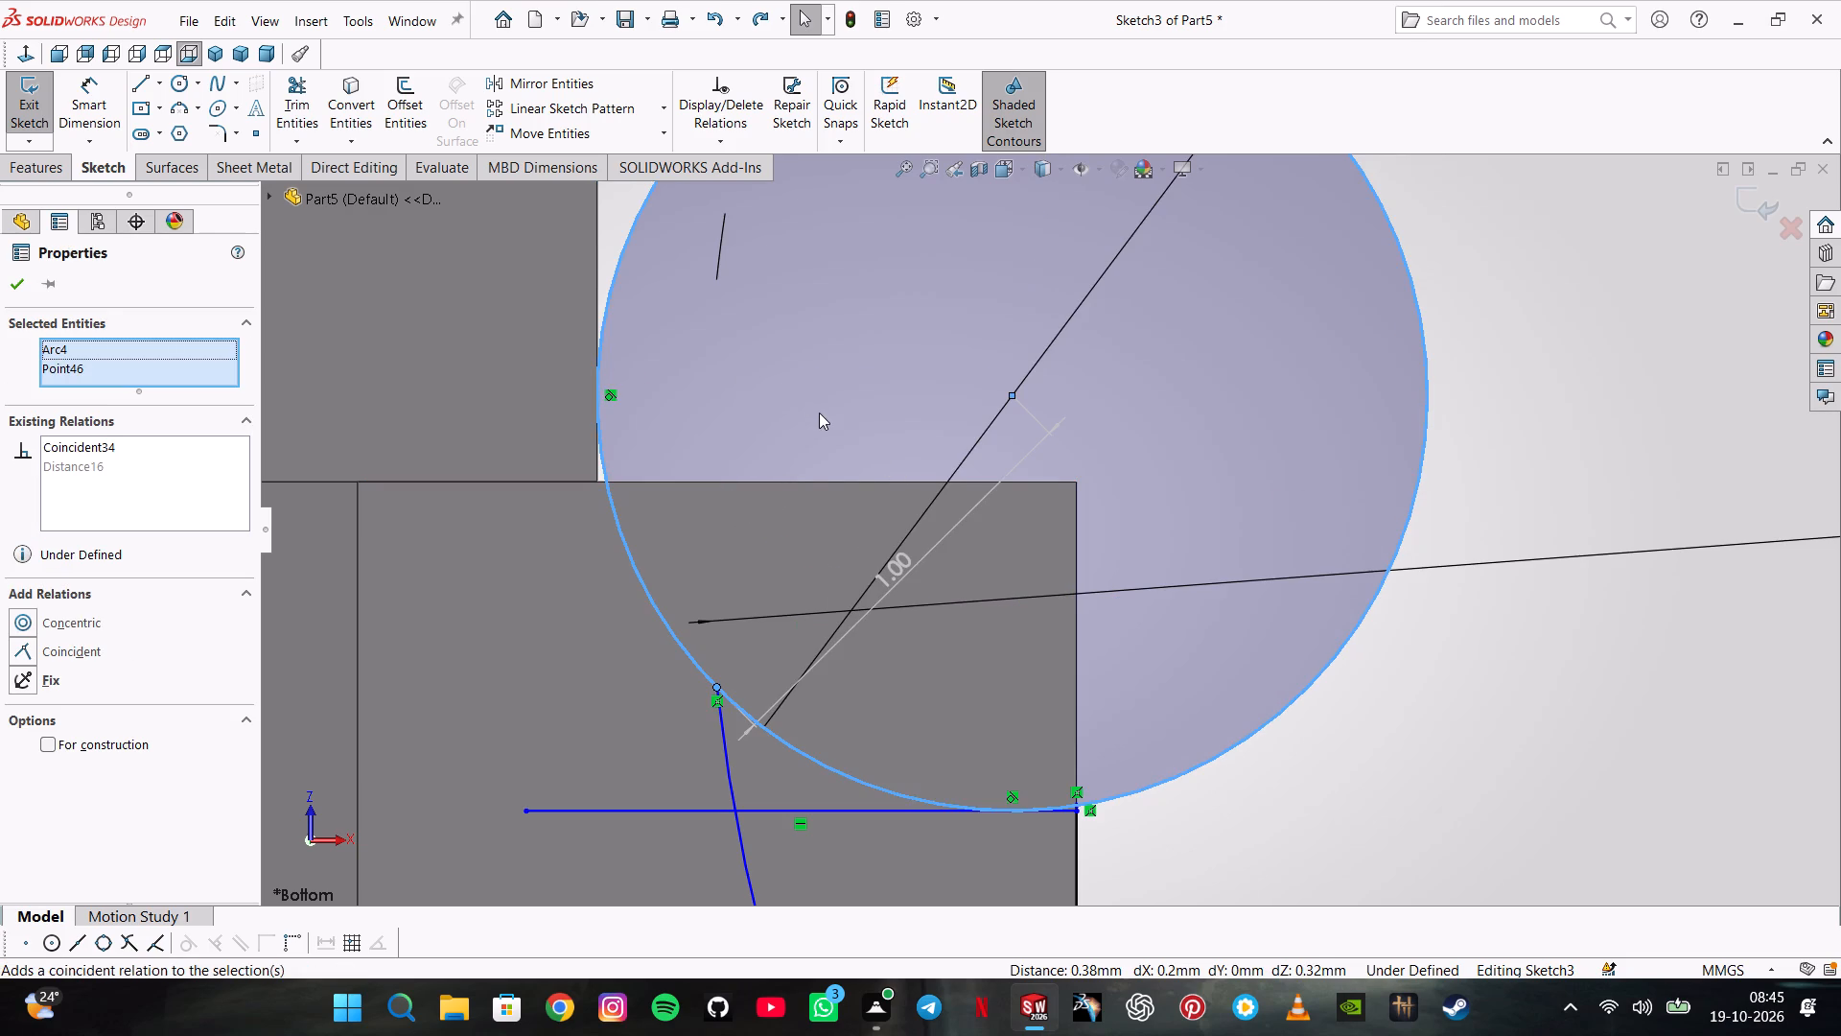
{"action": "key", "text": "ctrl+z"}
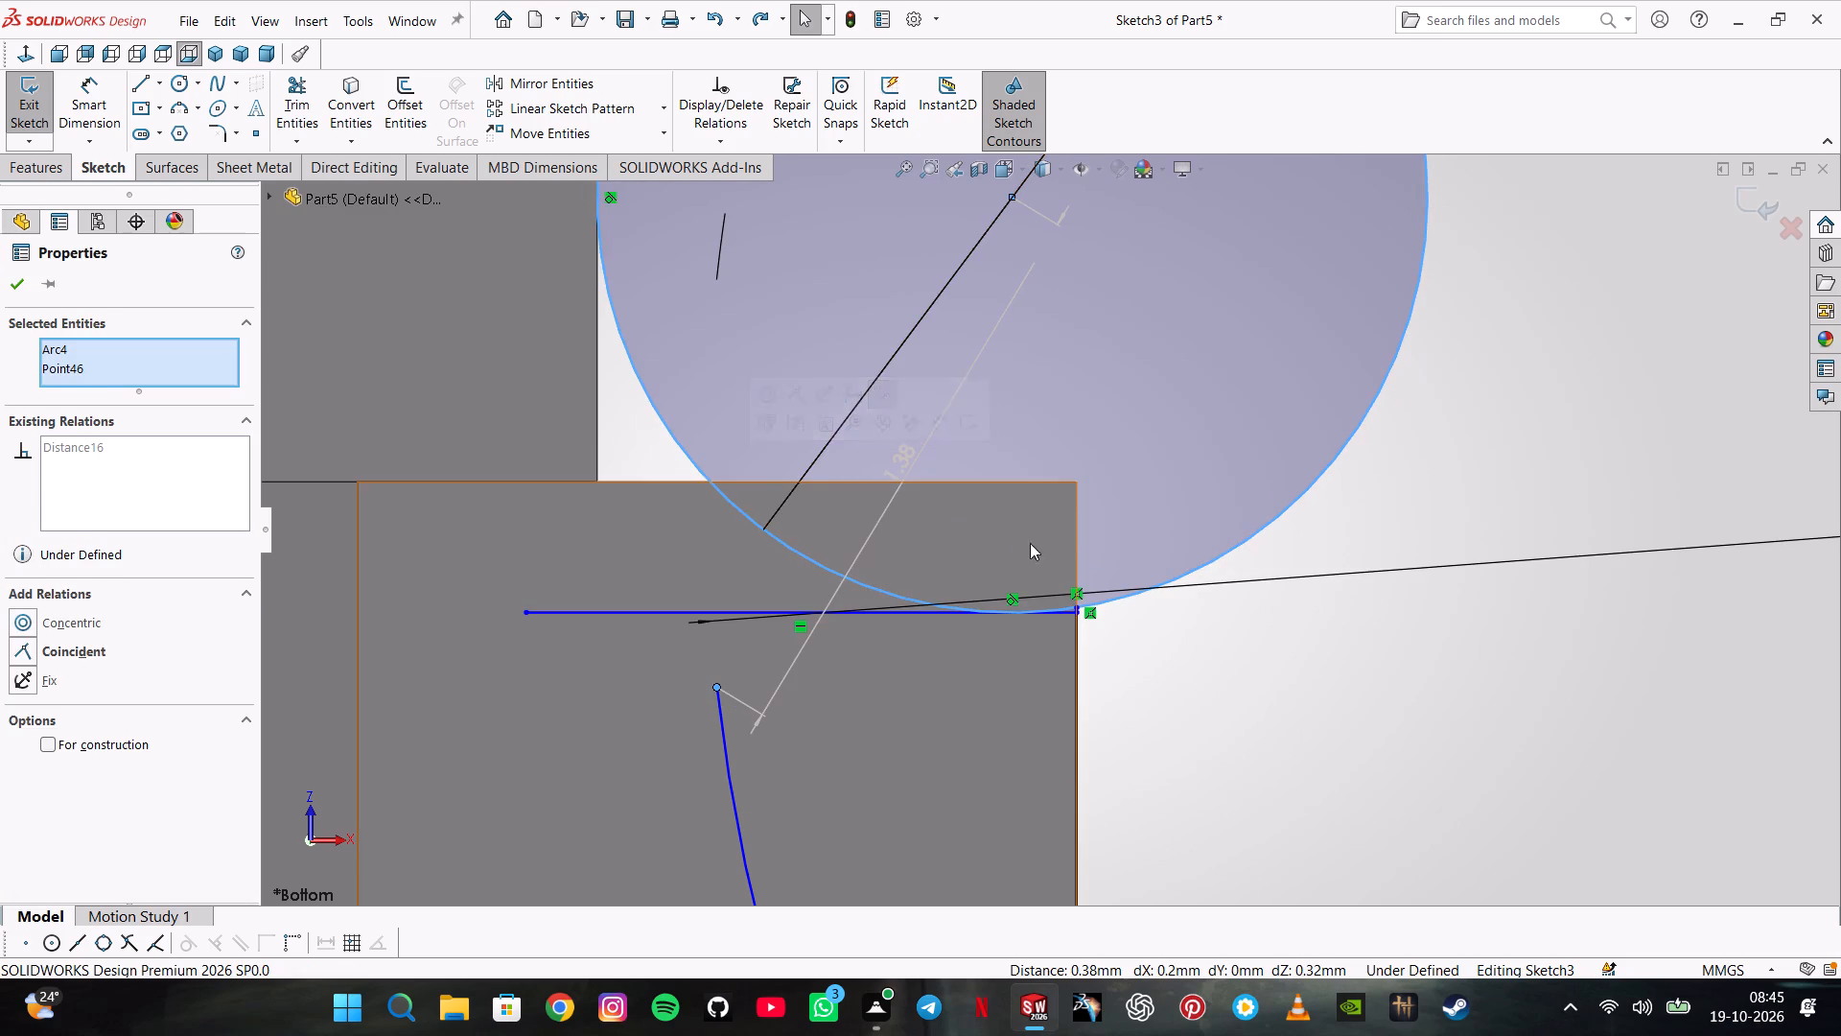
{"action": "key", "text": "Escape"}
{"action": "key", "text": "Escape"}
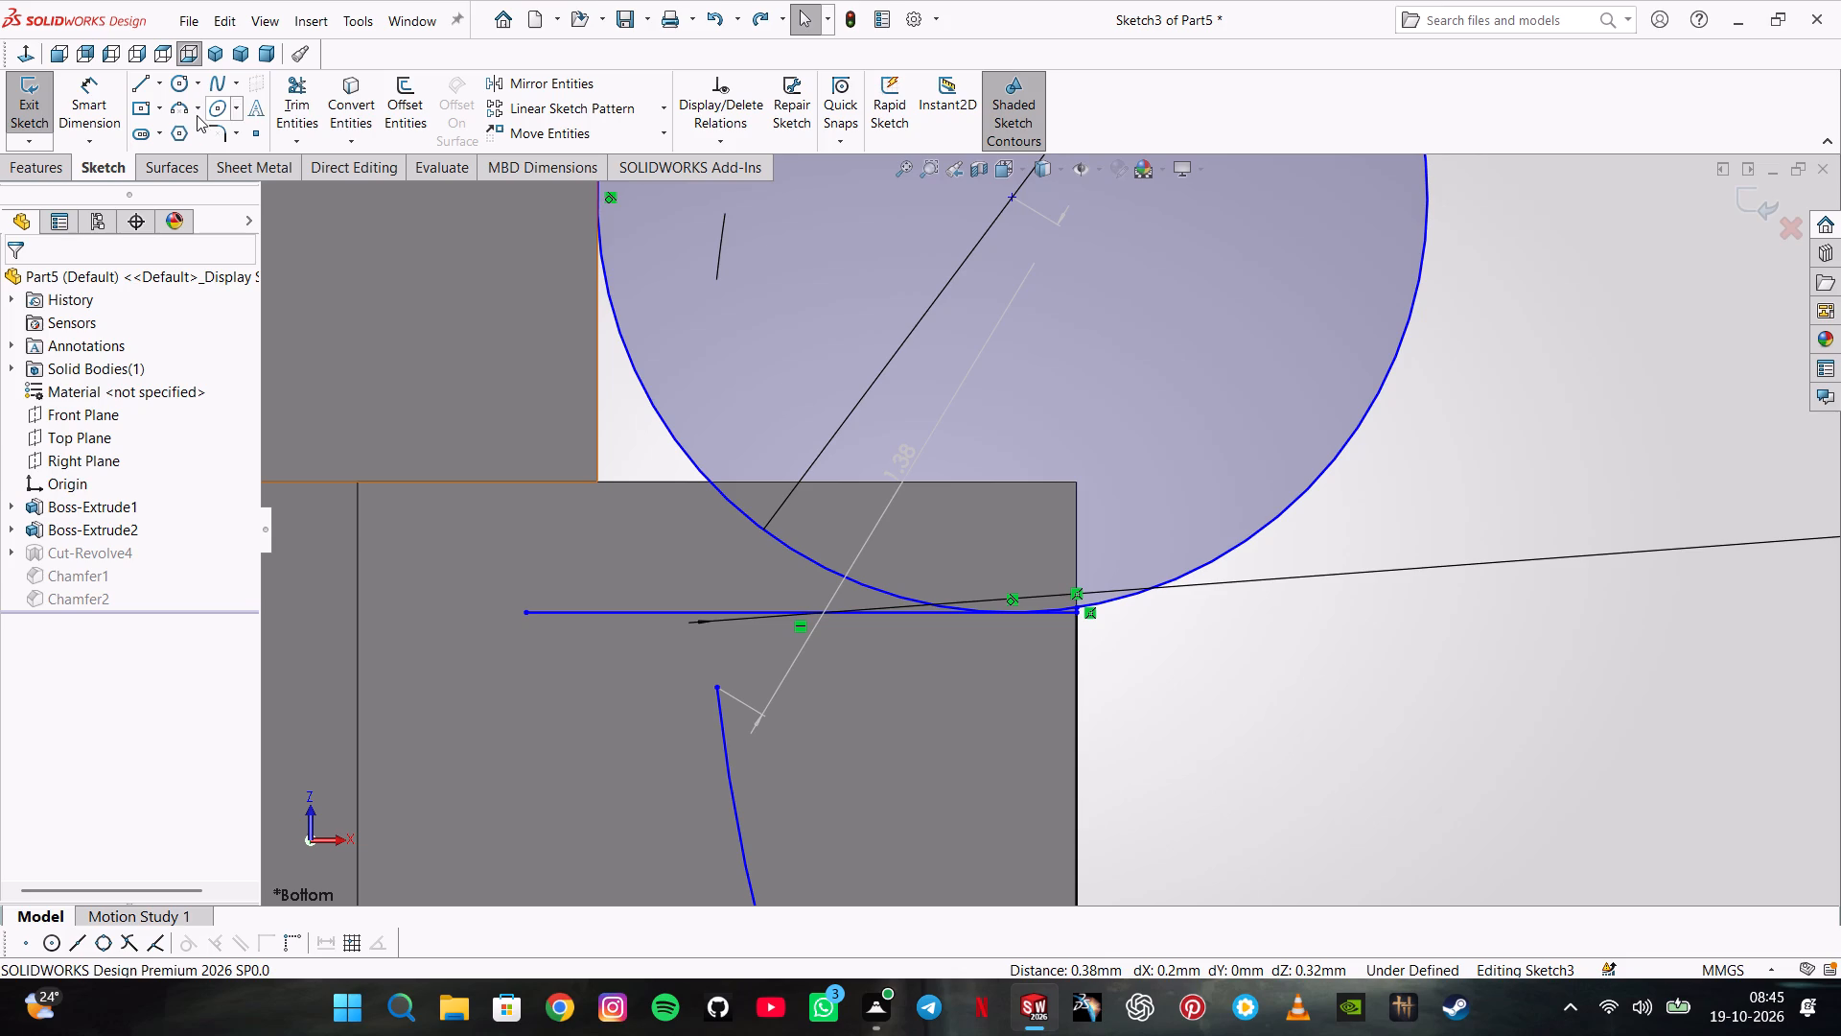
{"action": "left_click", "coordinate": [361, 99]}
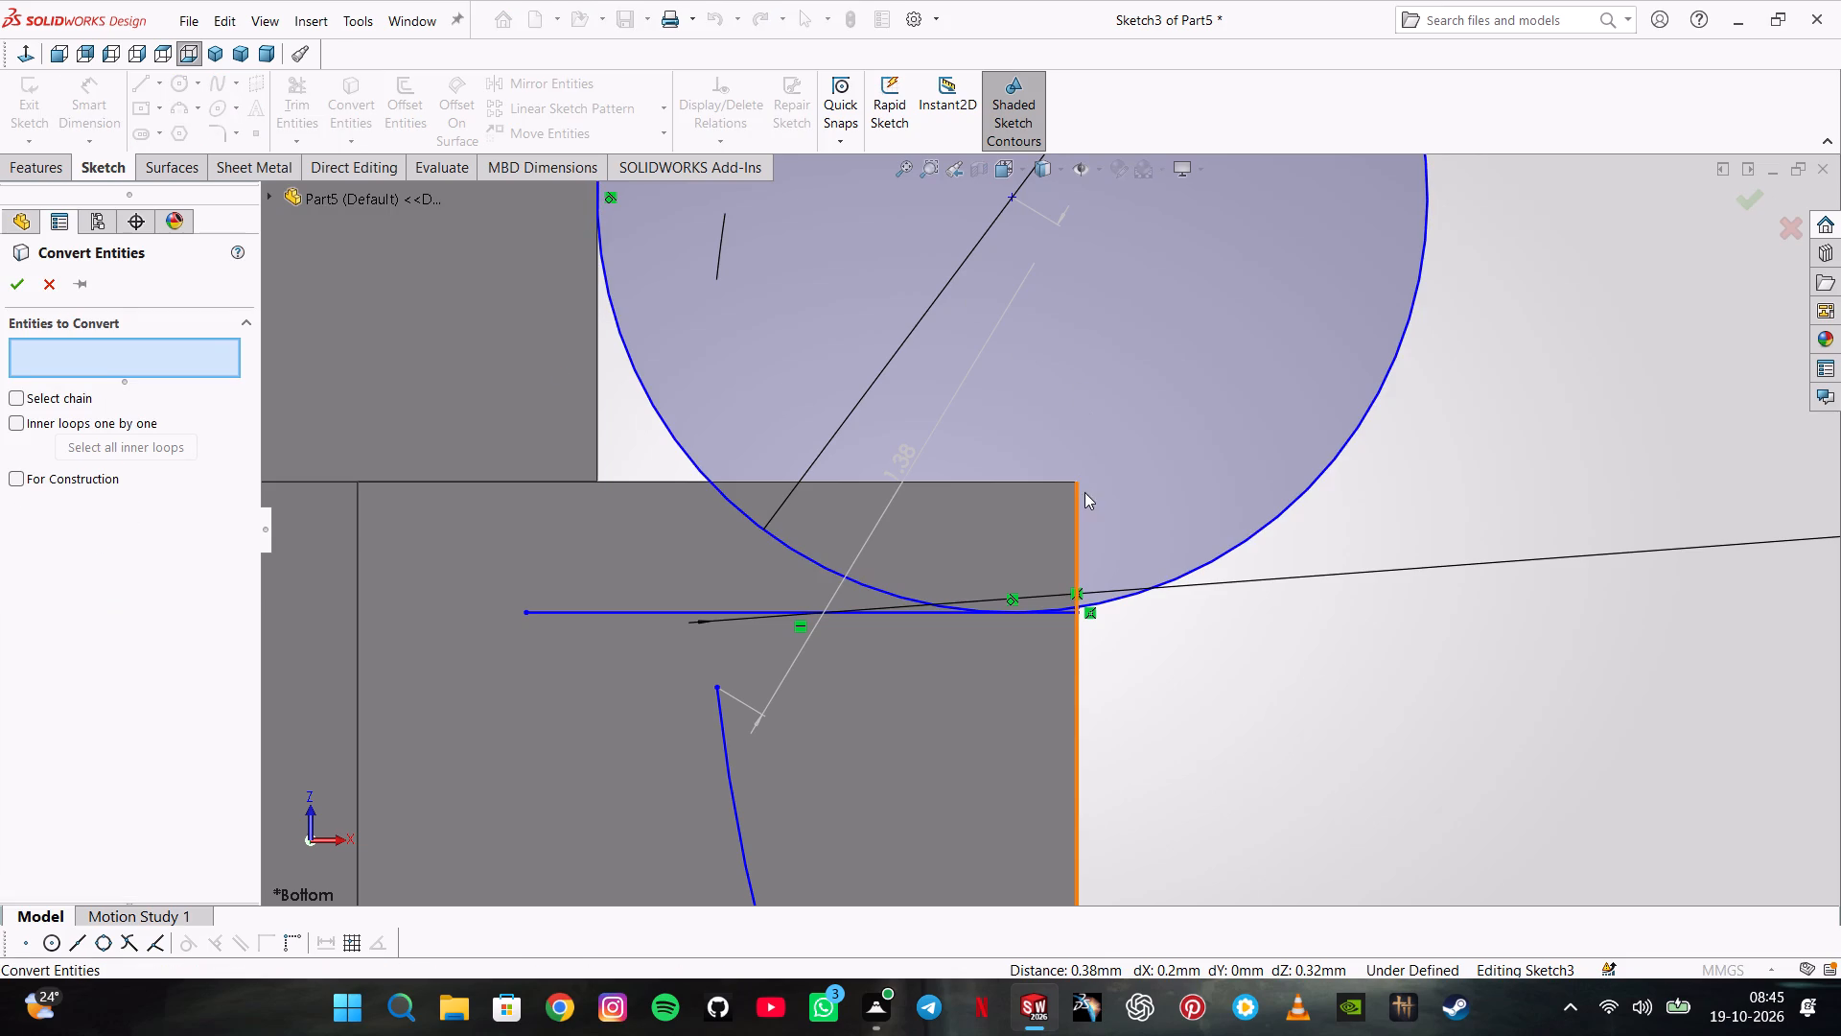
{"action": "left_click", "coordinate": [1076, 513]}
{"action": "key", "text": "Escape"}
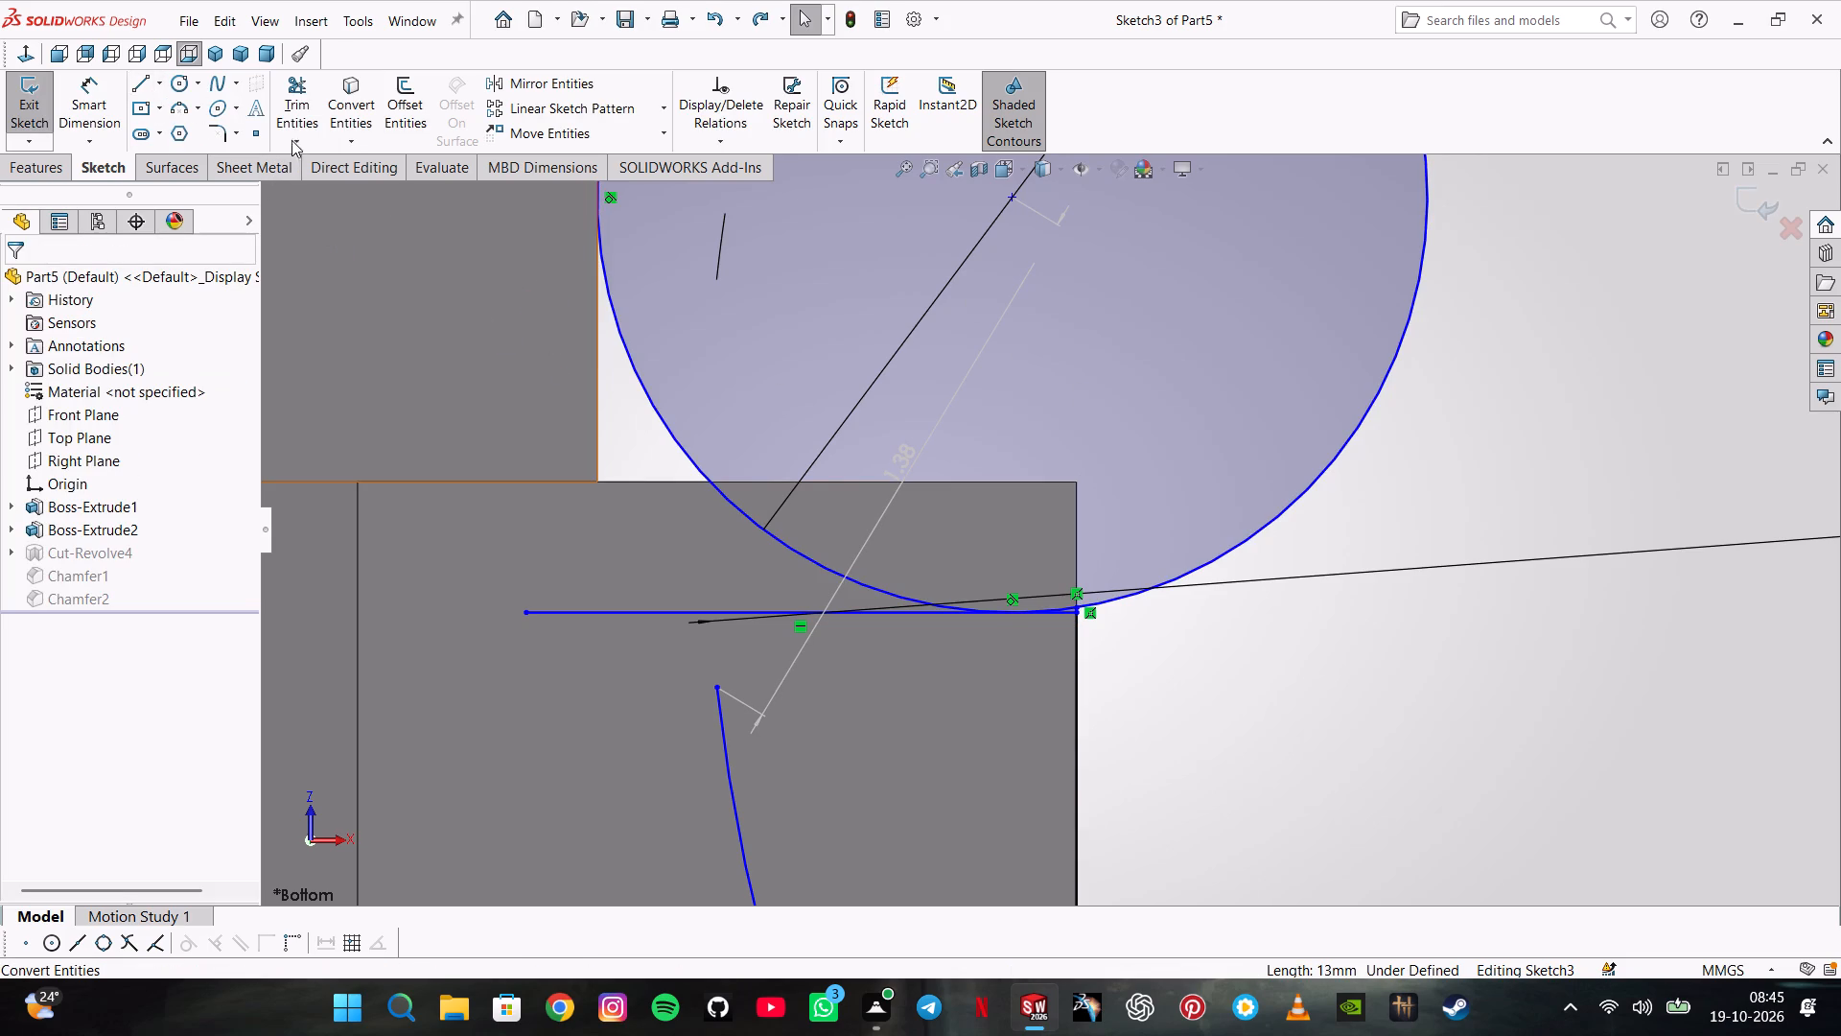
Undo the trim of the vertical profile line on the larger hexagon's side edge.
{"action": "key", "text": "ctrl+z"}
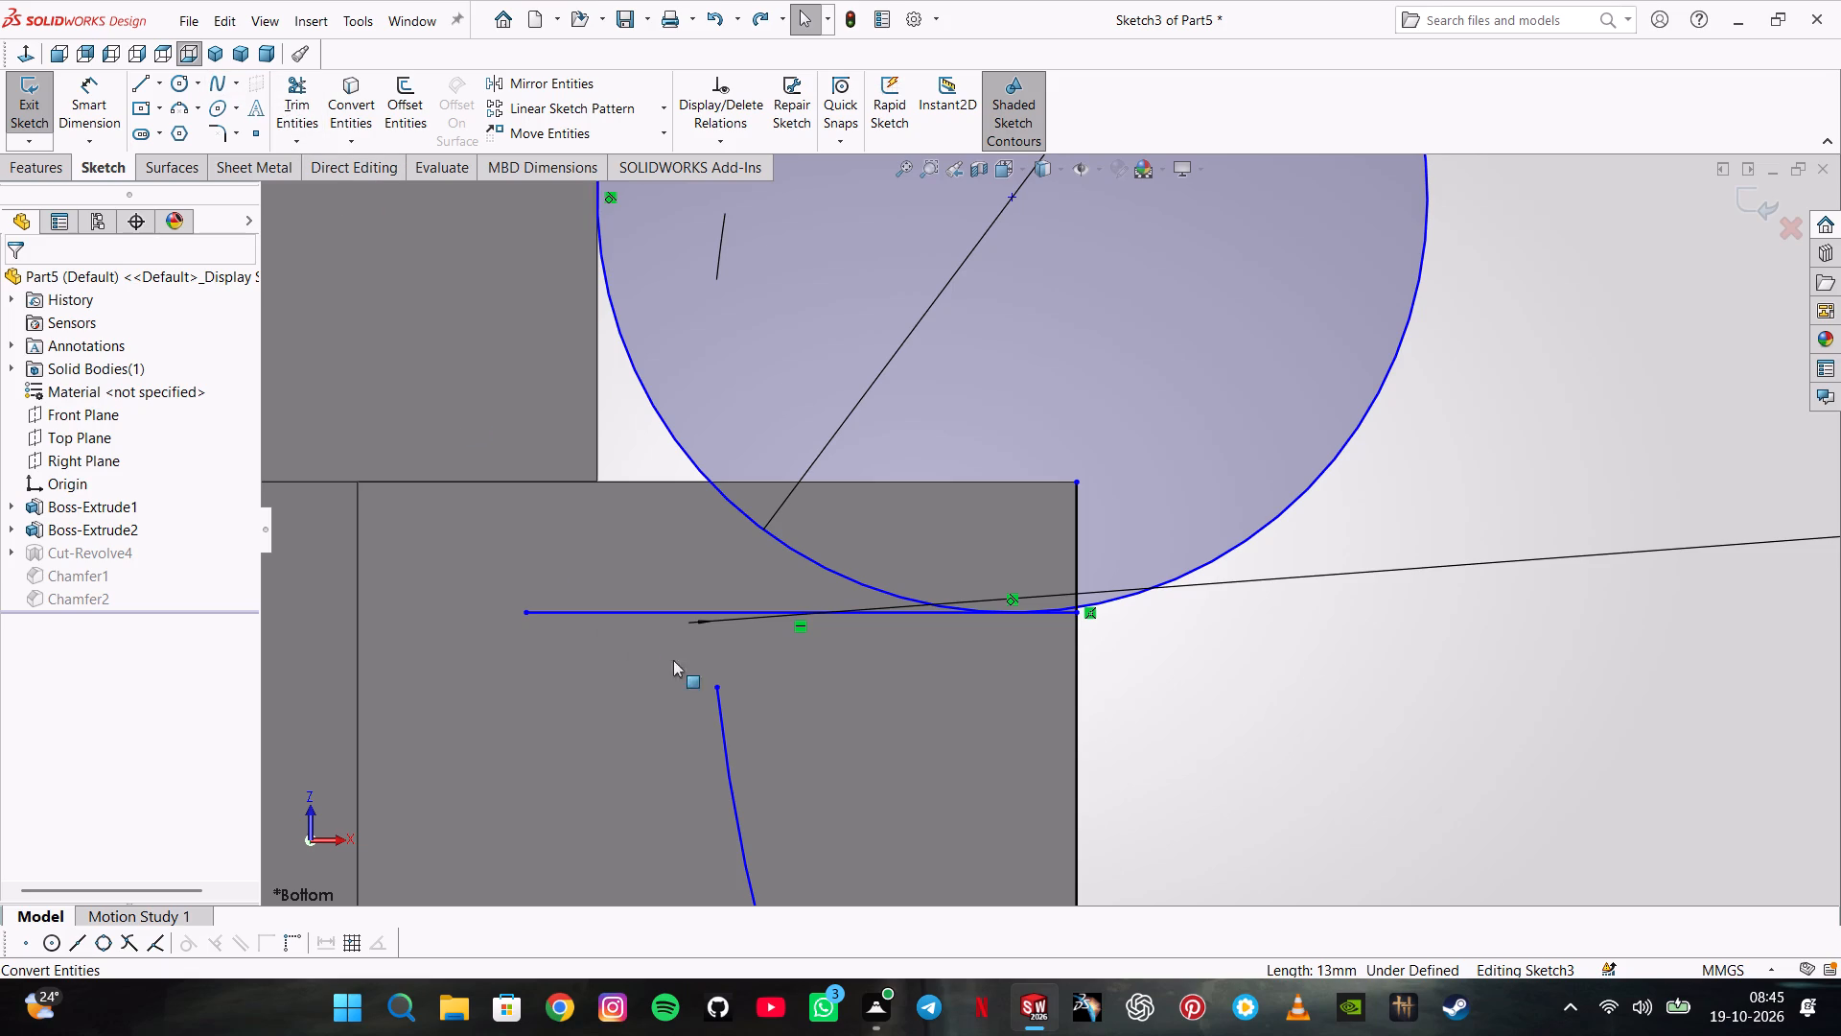
Move the 4.5 mm arc's upper end onto the intersection of the 2 mm circle and the shoulder edge.
{"action": "left_click_drag", "start_coordinate": [719, 692], "coordinate": [705, 465]}
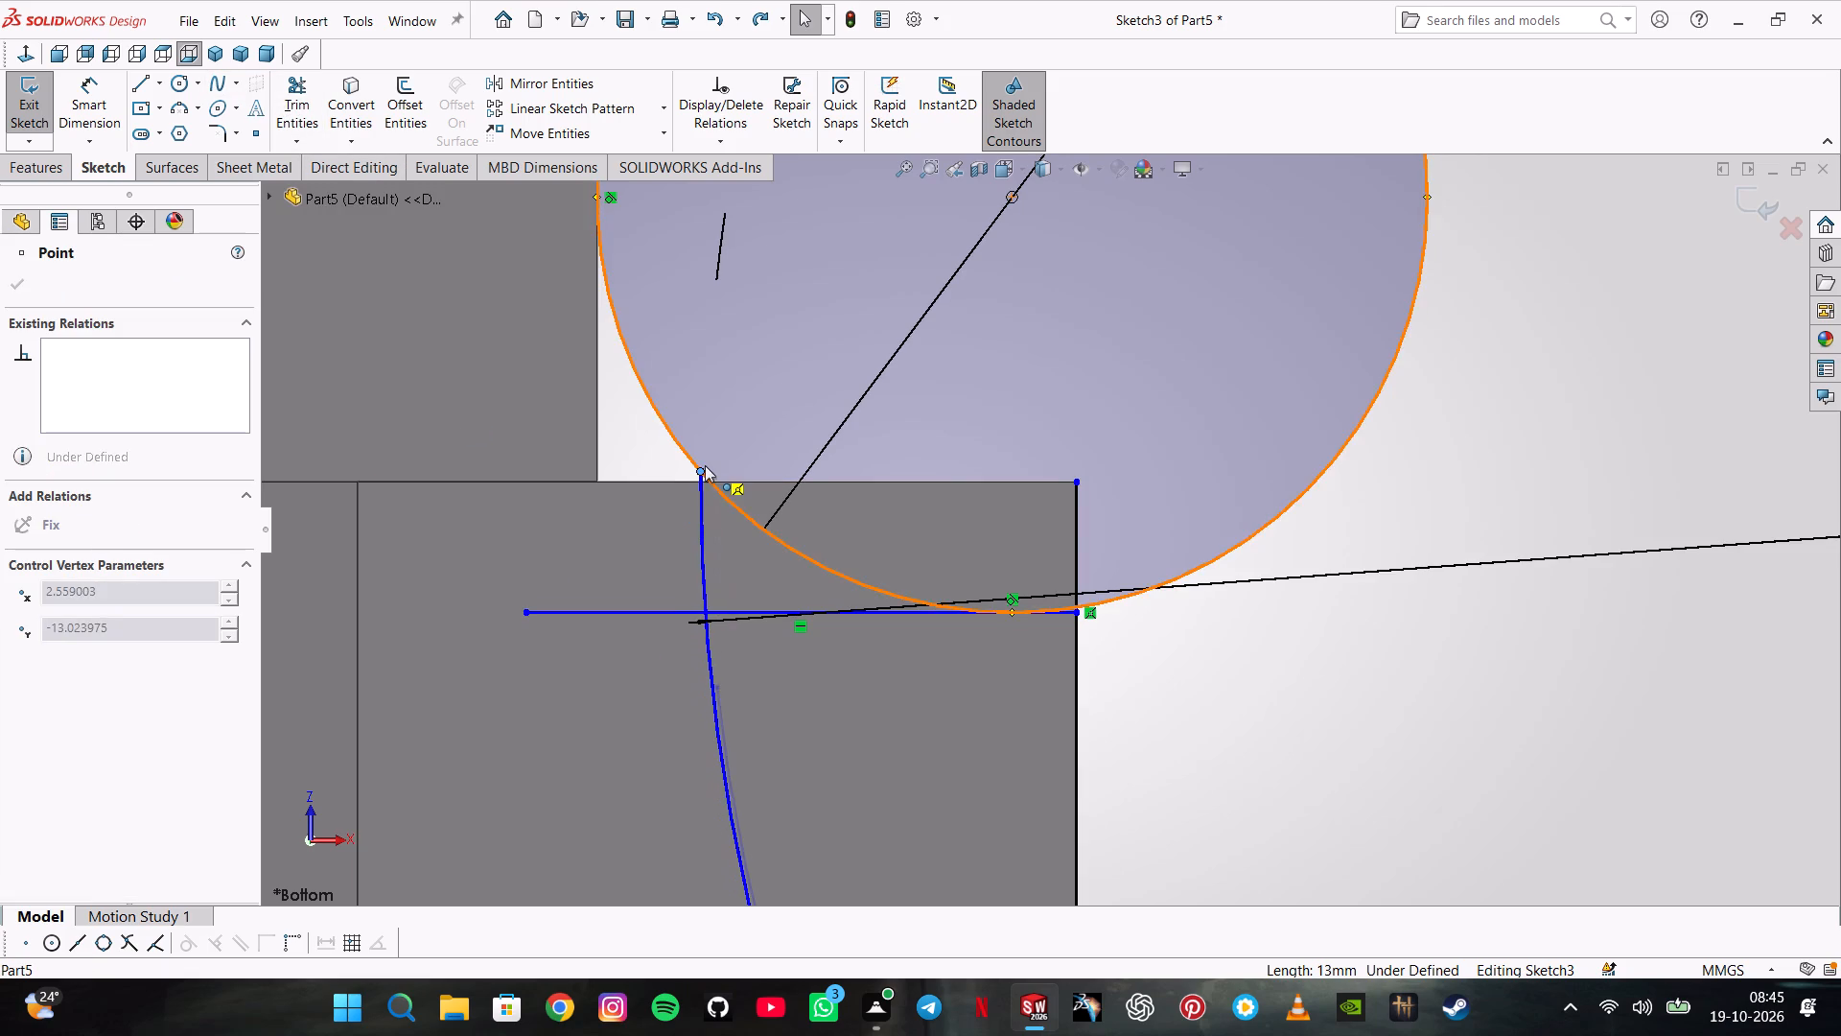
{"action": "left_click_drag", "start_coordinate": [705, 465], "coordinate": [709, 482]}
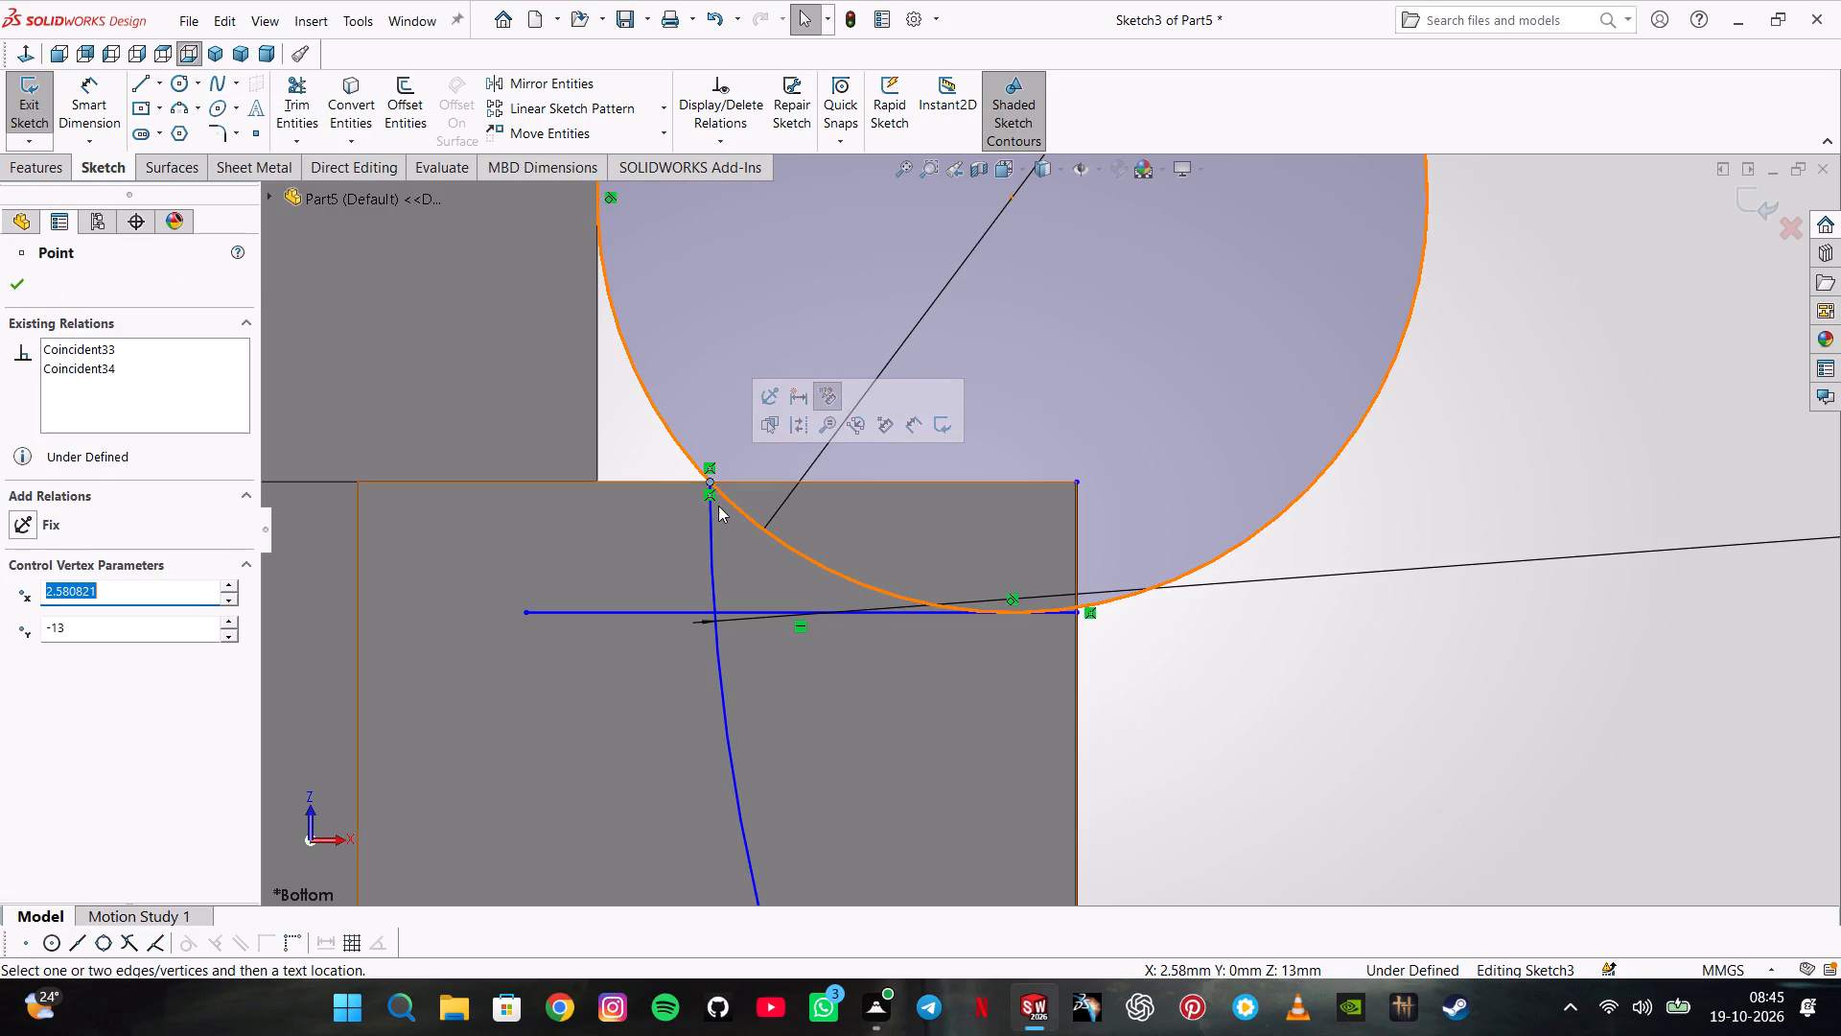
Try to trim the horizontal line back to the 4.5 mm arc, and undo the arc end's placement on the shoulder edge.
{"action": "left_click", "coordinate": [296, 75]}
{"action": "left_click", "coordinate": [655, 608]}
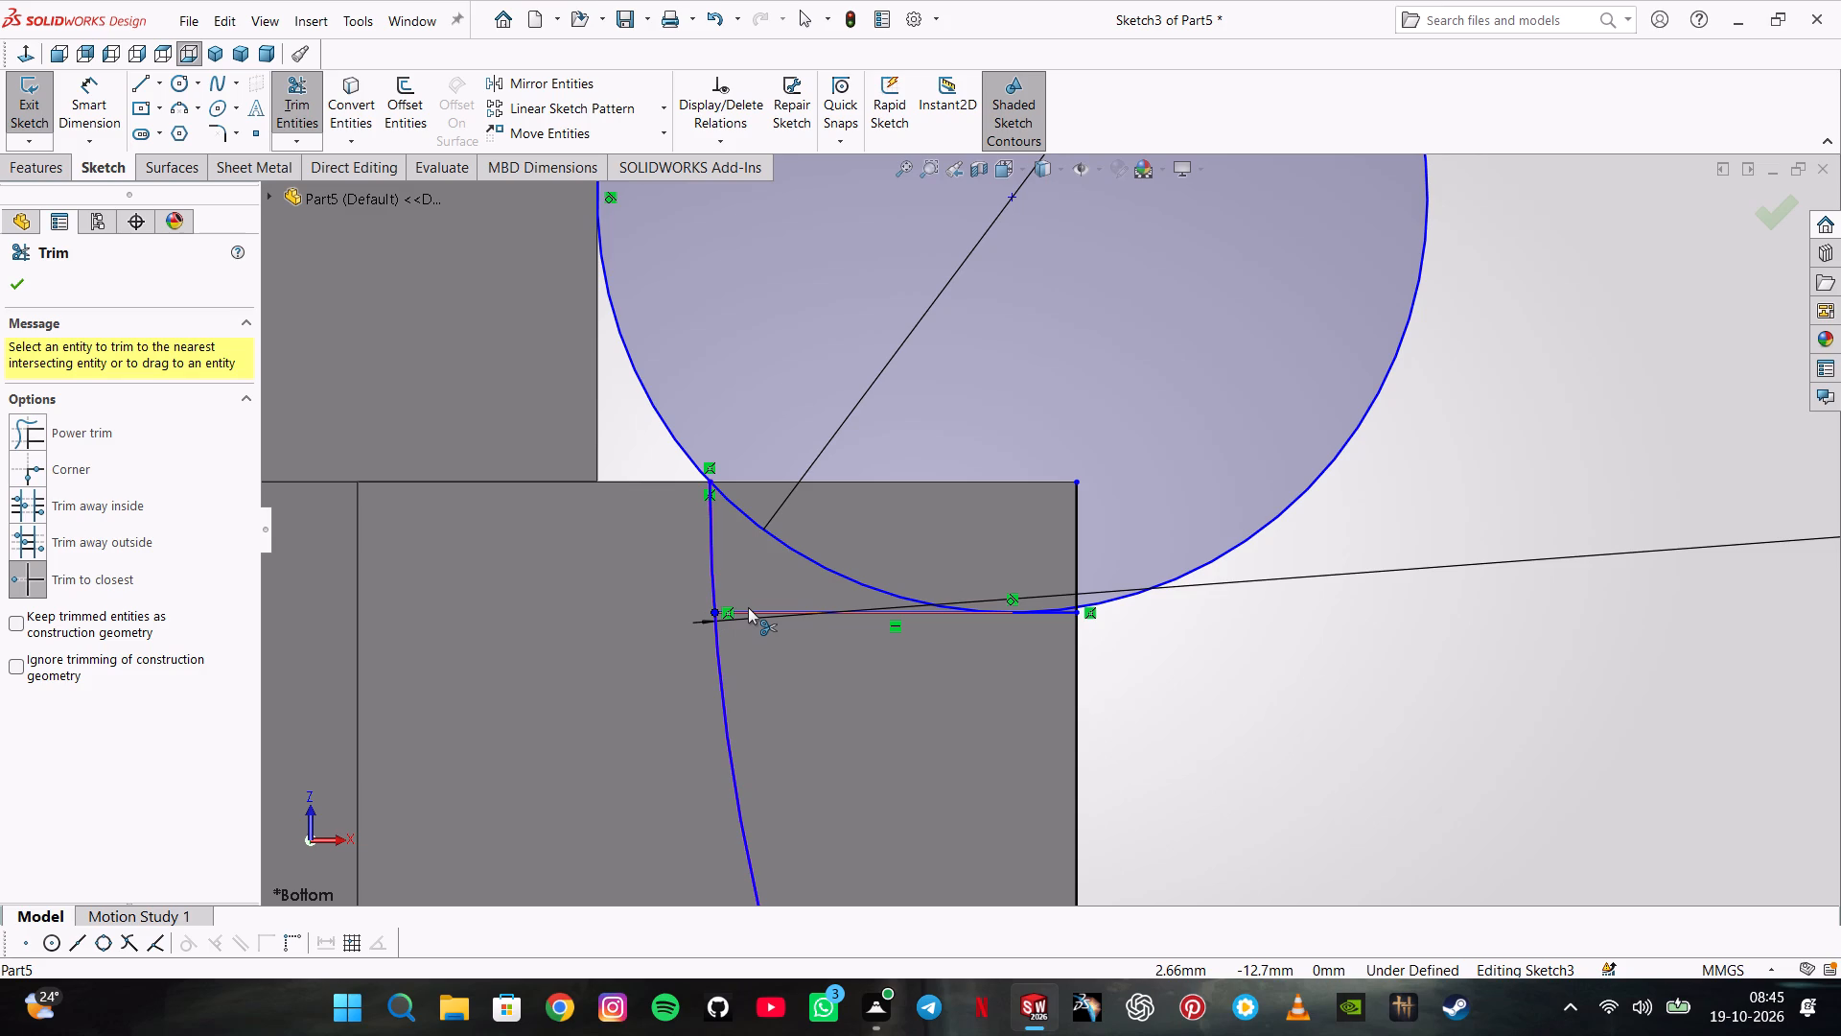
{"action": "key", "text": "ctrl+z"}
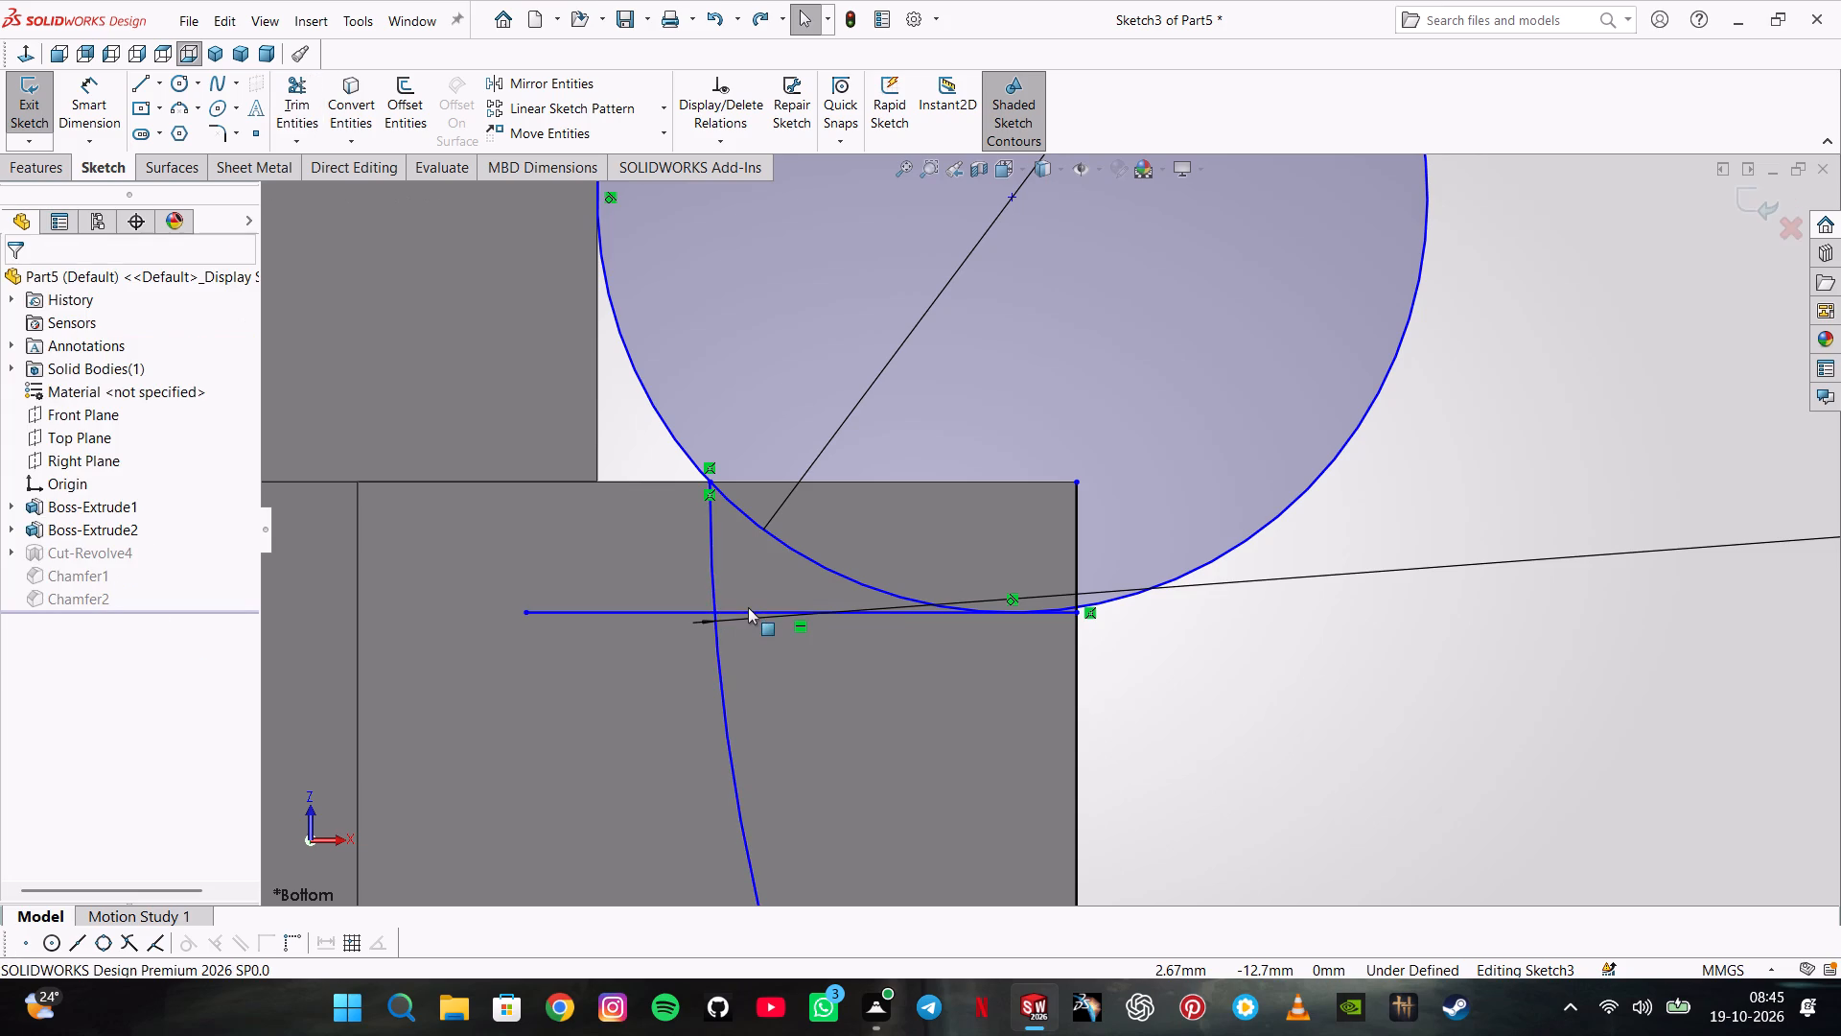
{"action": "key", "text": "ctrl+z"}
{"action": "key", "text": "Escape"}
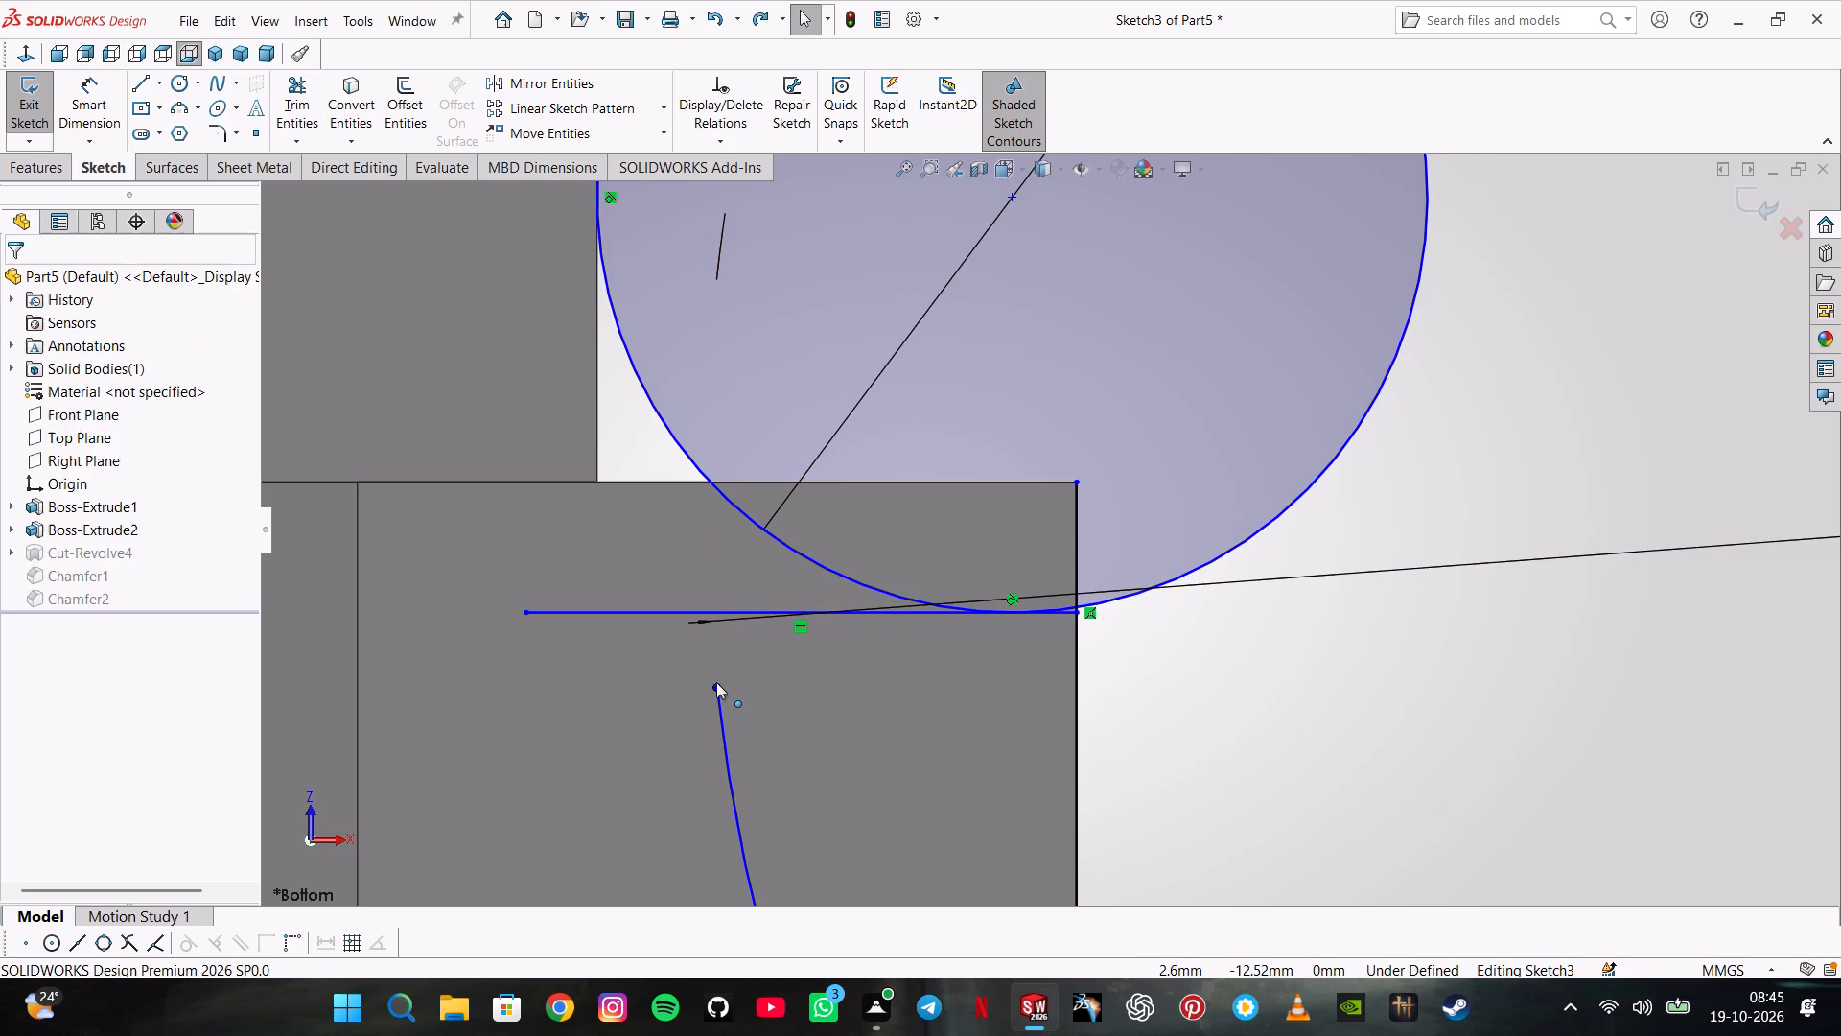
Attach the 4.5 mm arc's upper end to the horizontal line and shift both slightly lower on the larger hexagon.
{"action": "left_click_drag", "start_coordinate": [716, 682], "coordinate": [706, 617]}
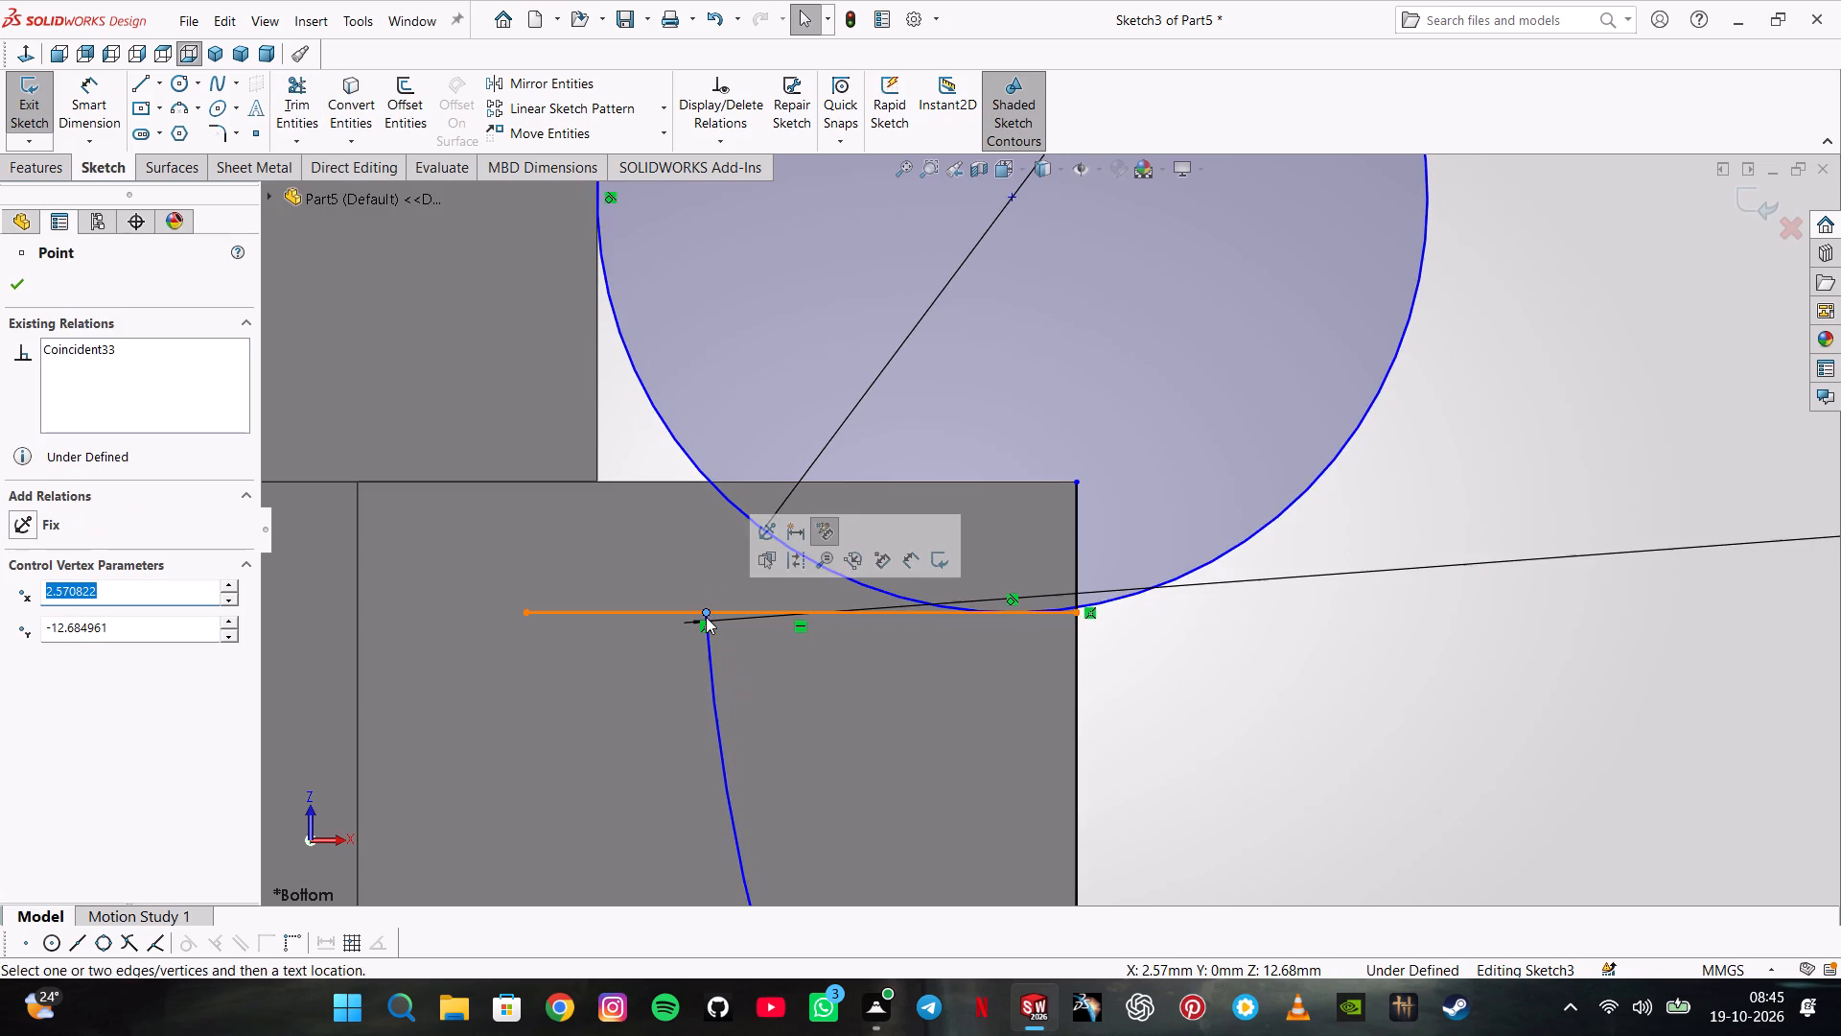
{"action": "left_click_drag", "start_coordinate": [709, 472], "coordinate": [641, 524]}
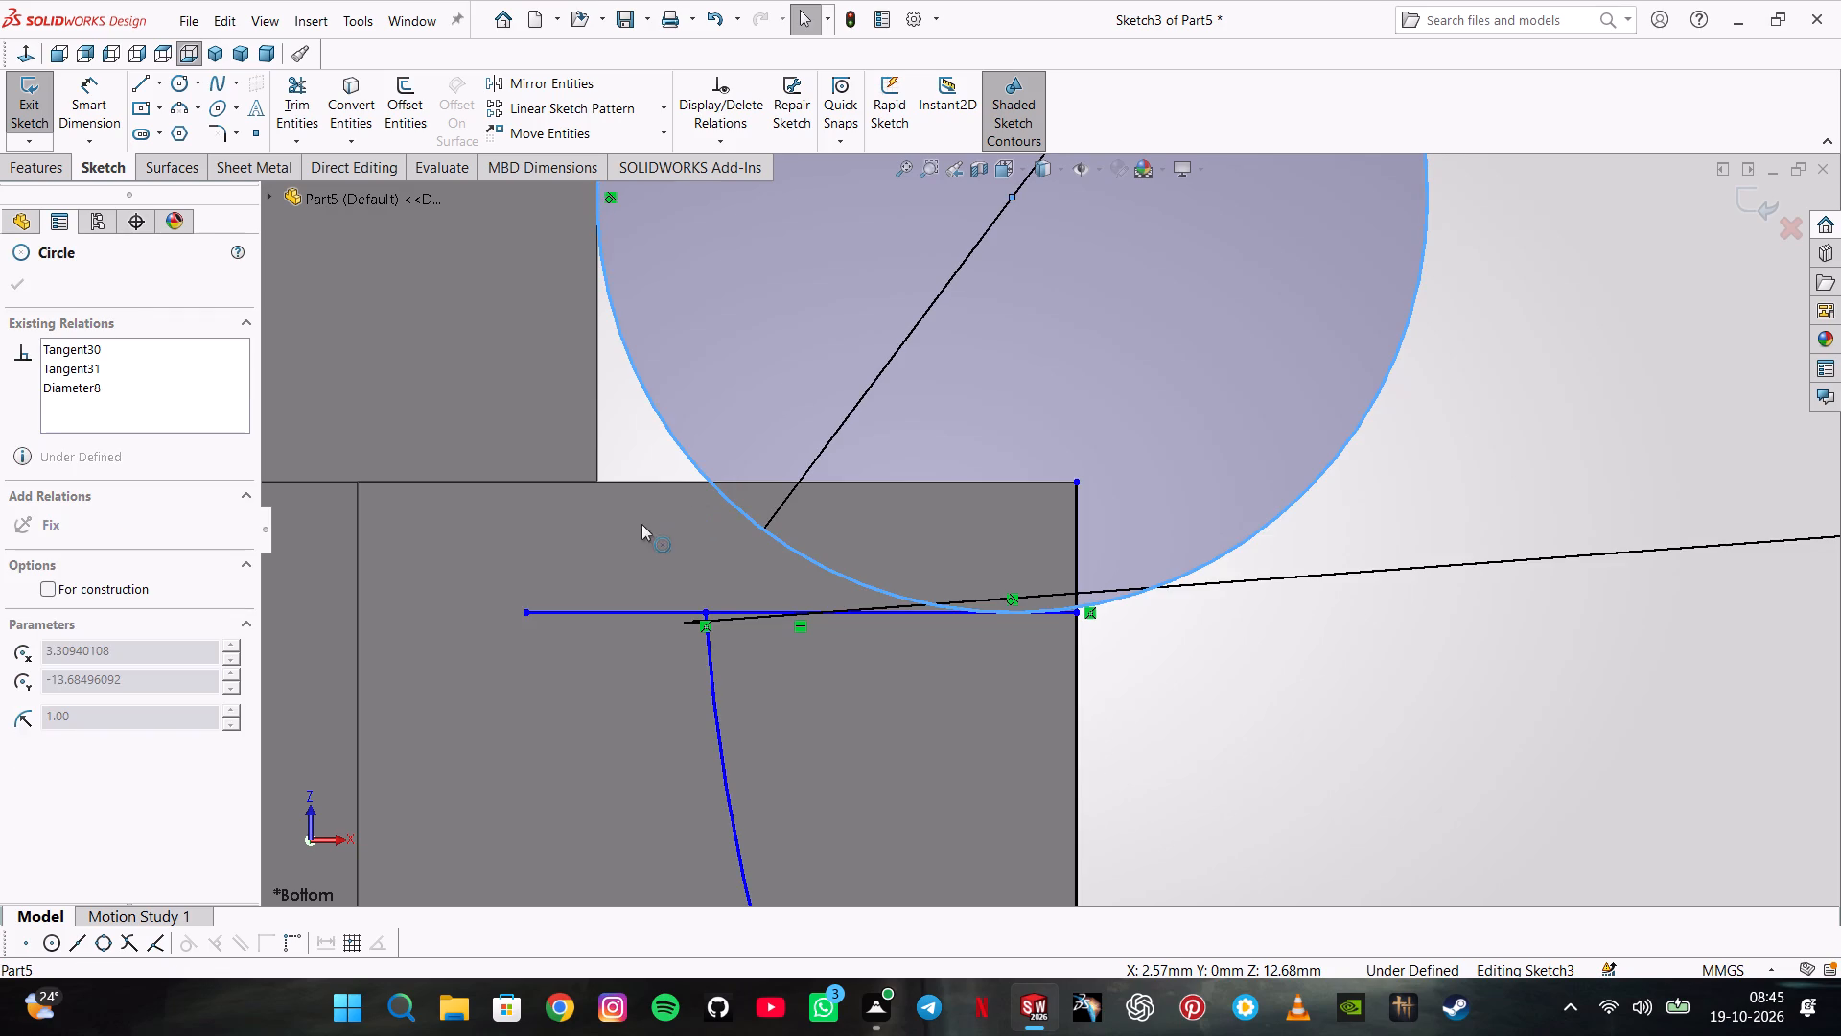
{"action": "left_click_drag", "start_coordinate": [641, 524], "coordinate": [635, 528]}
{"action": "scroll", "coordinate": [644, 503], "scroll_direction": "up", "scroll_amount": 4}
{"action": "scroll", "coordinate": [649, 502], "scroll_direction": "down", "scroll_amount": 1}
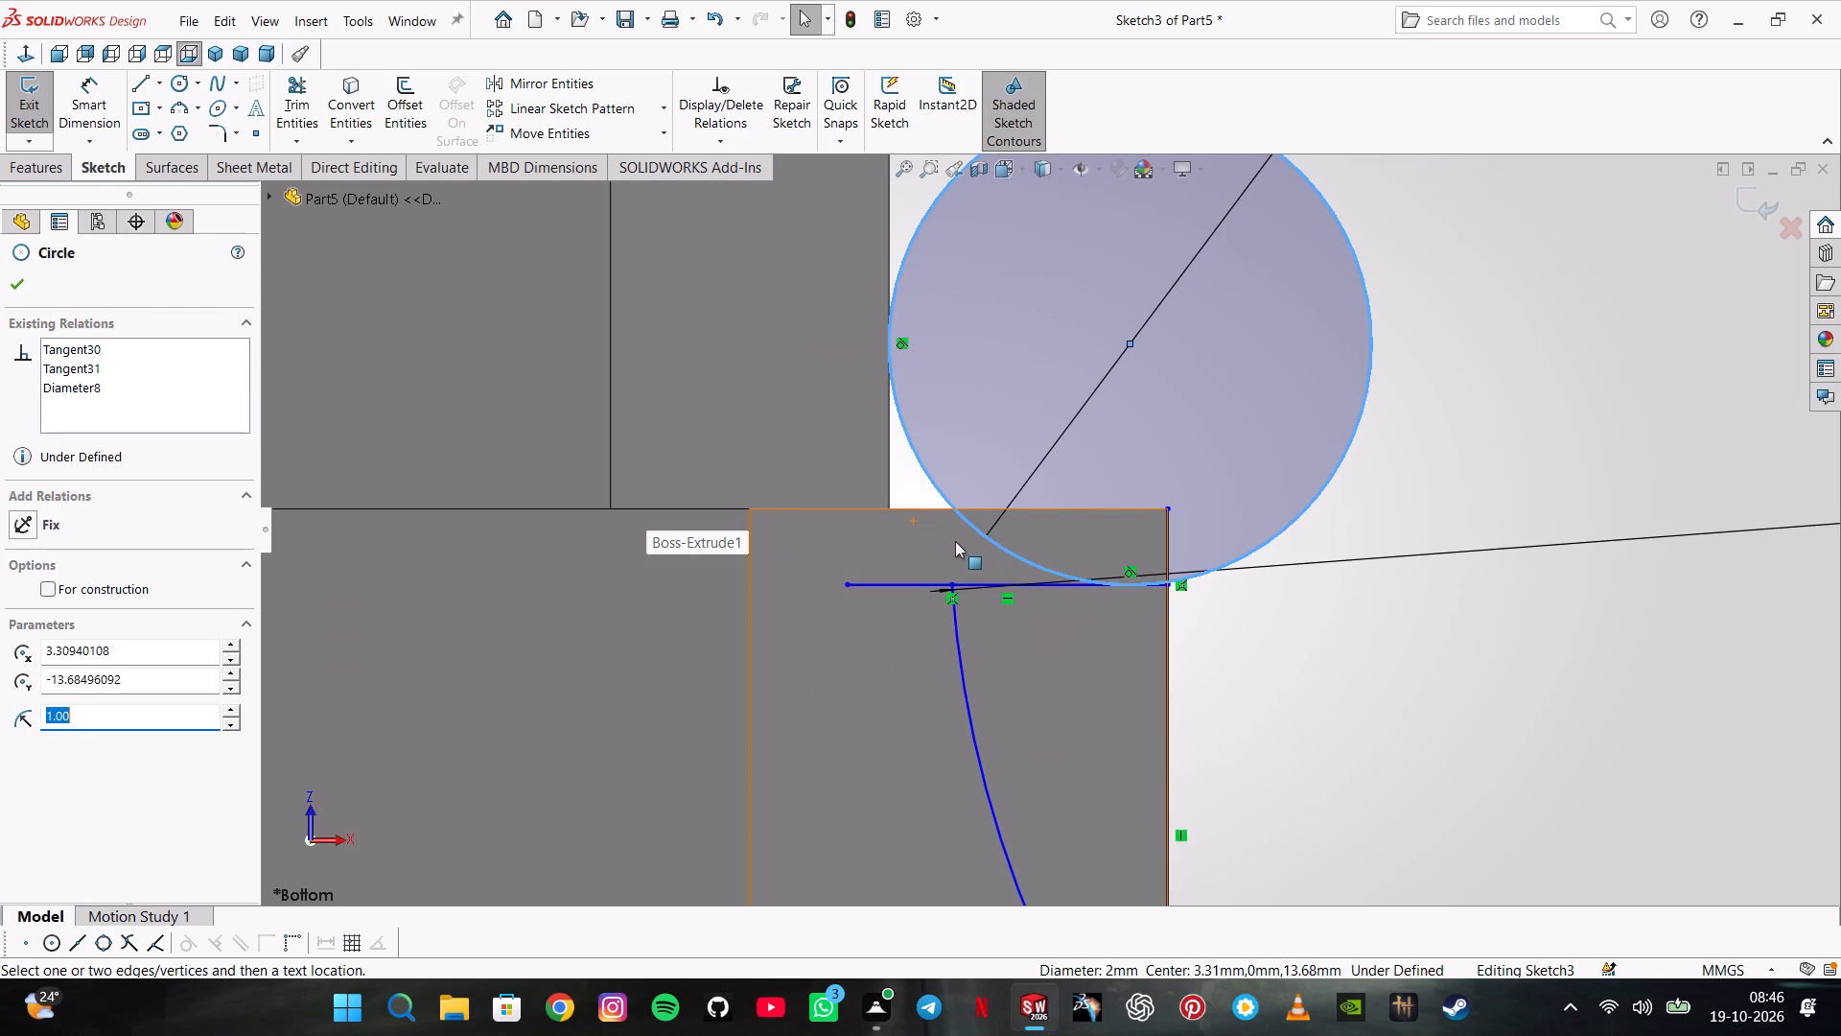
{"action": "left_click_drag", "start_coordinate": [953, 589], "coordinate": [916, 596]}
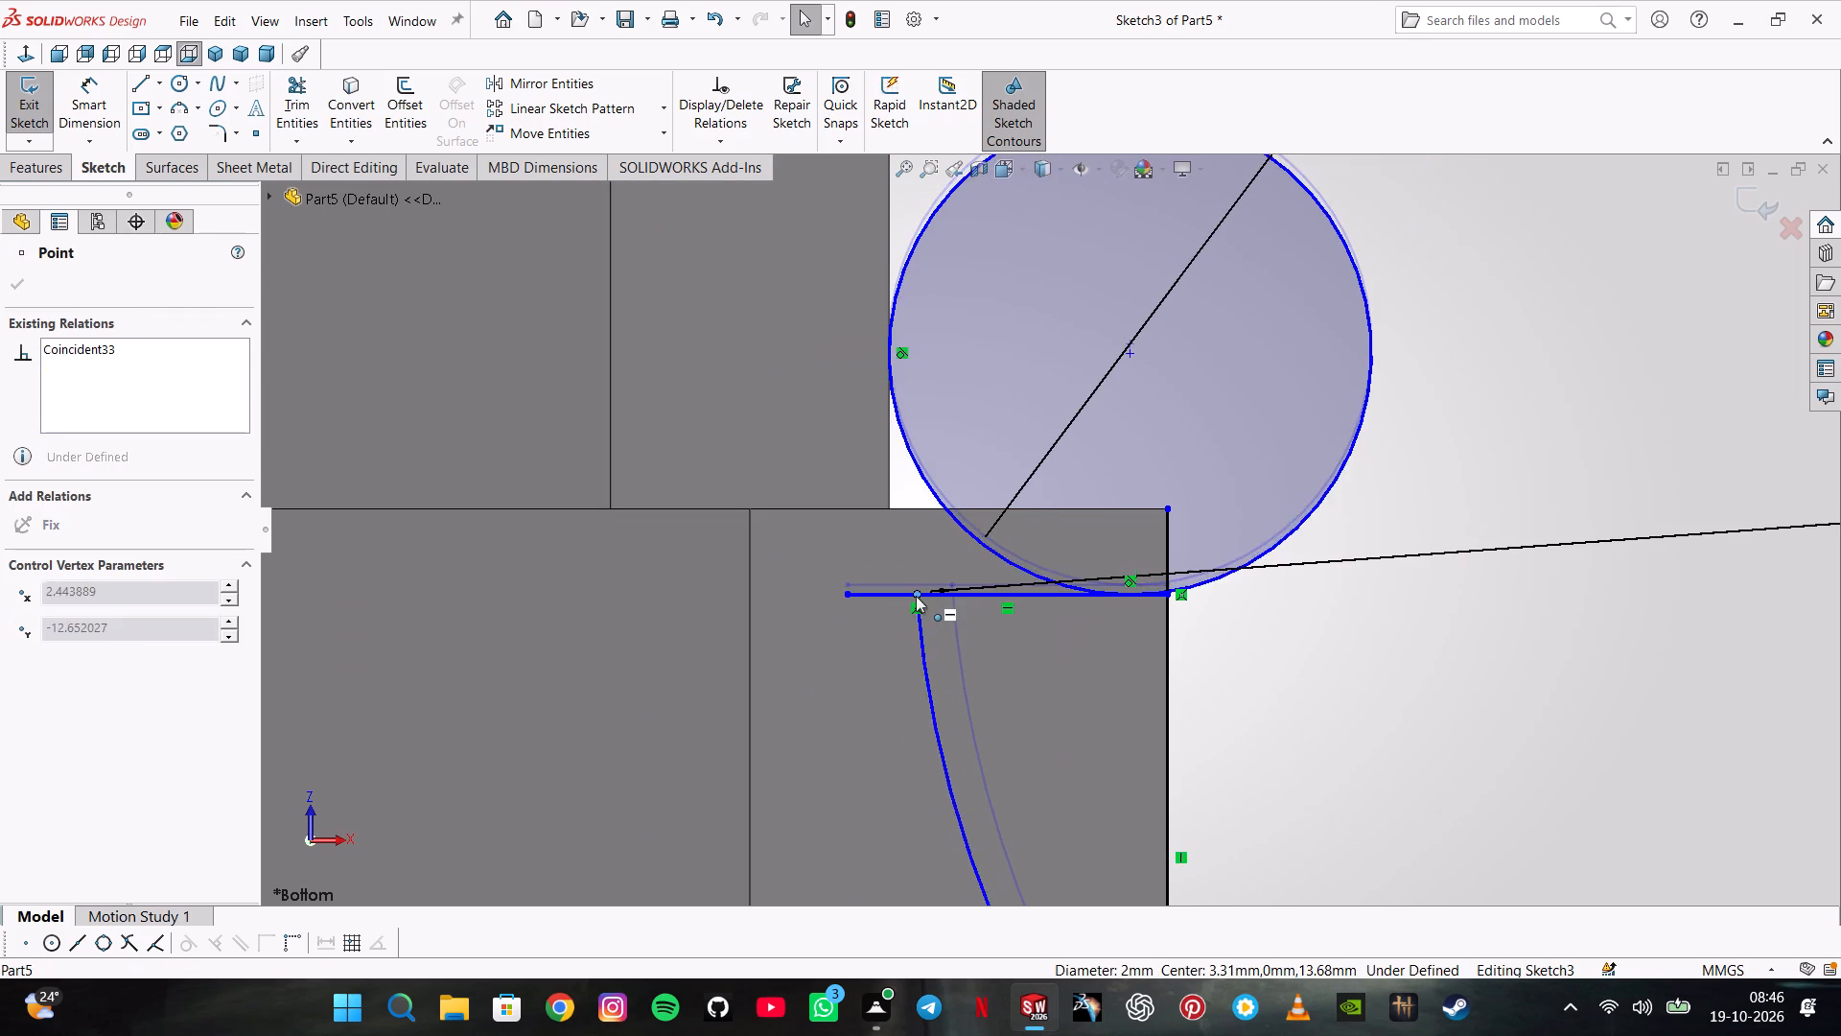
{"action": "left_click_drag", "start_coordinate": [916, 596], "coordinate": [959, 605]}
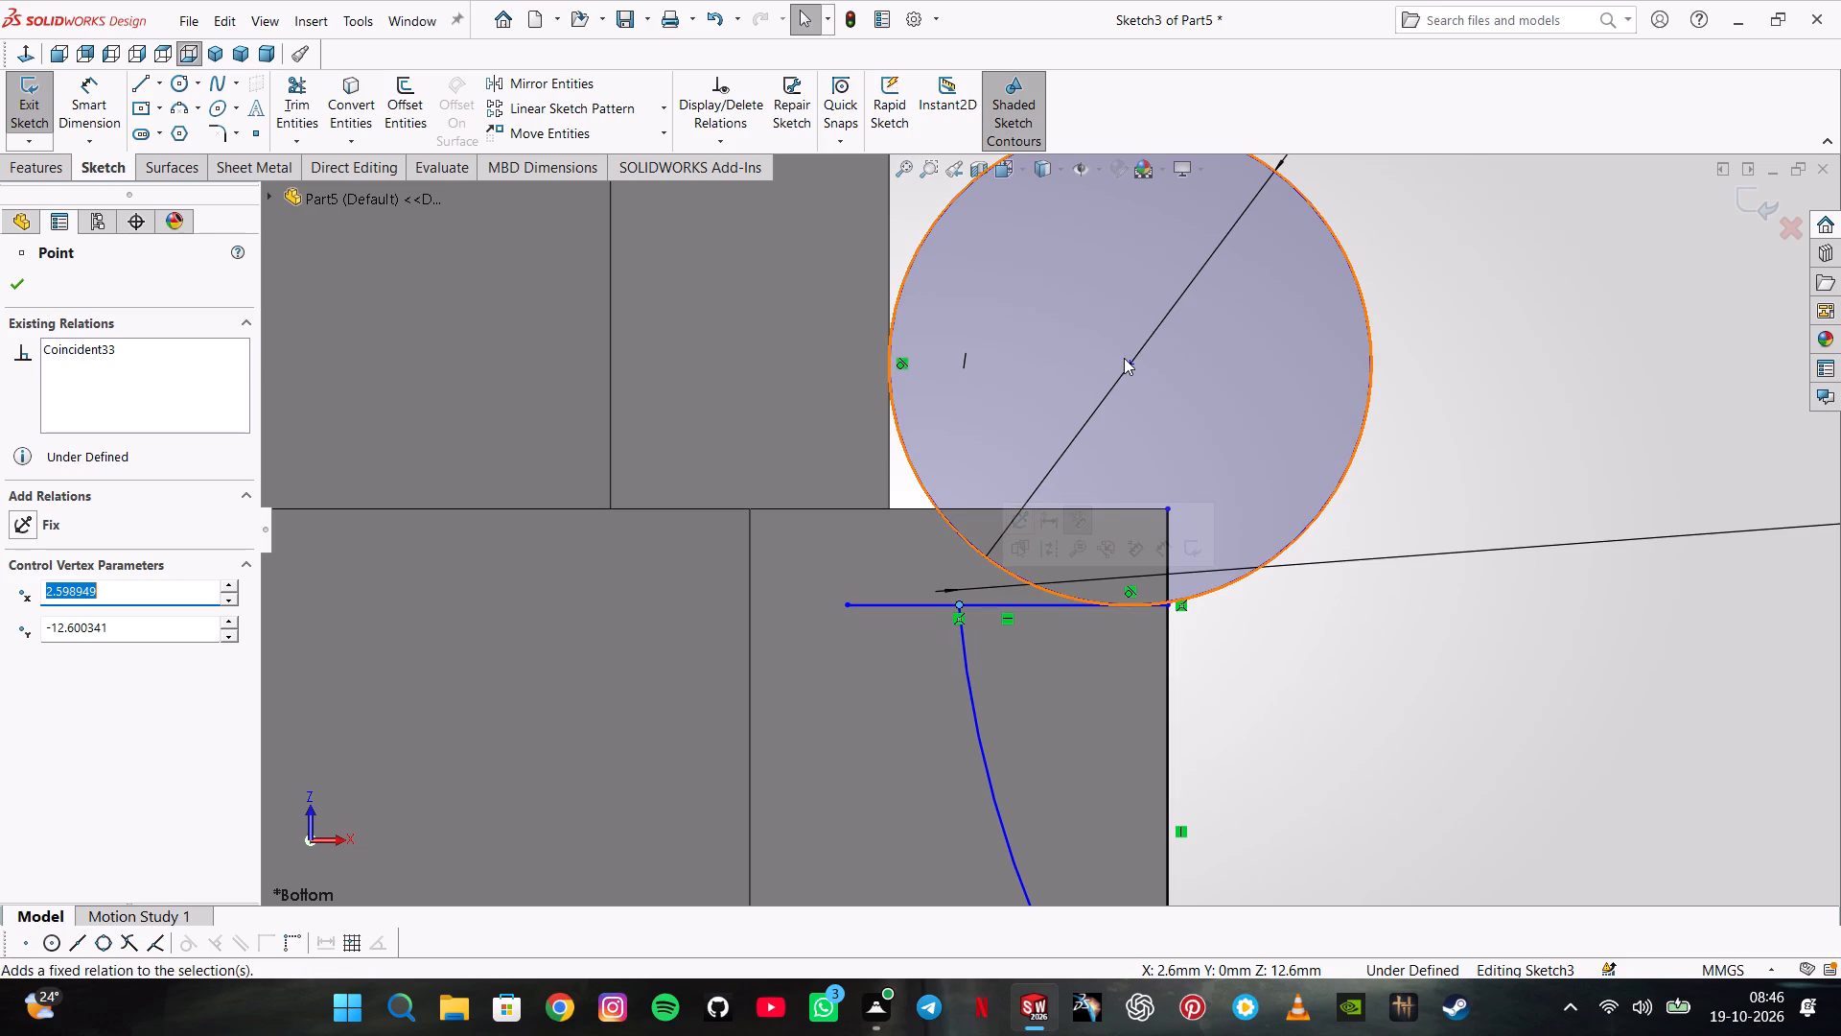
Dimension the 2 mm circle's centre 4 mm from the top edge of the smaller hexagon.
{"action": "scroll", "coordinate": [1137, 367], "scroll_direction": "up", "scroll_amount": 4}
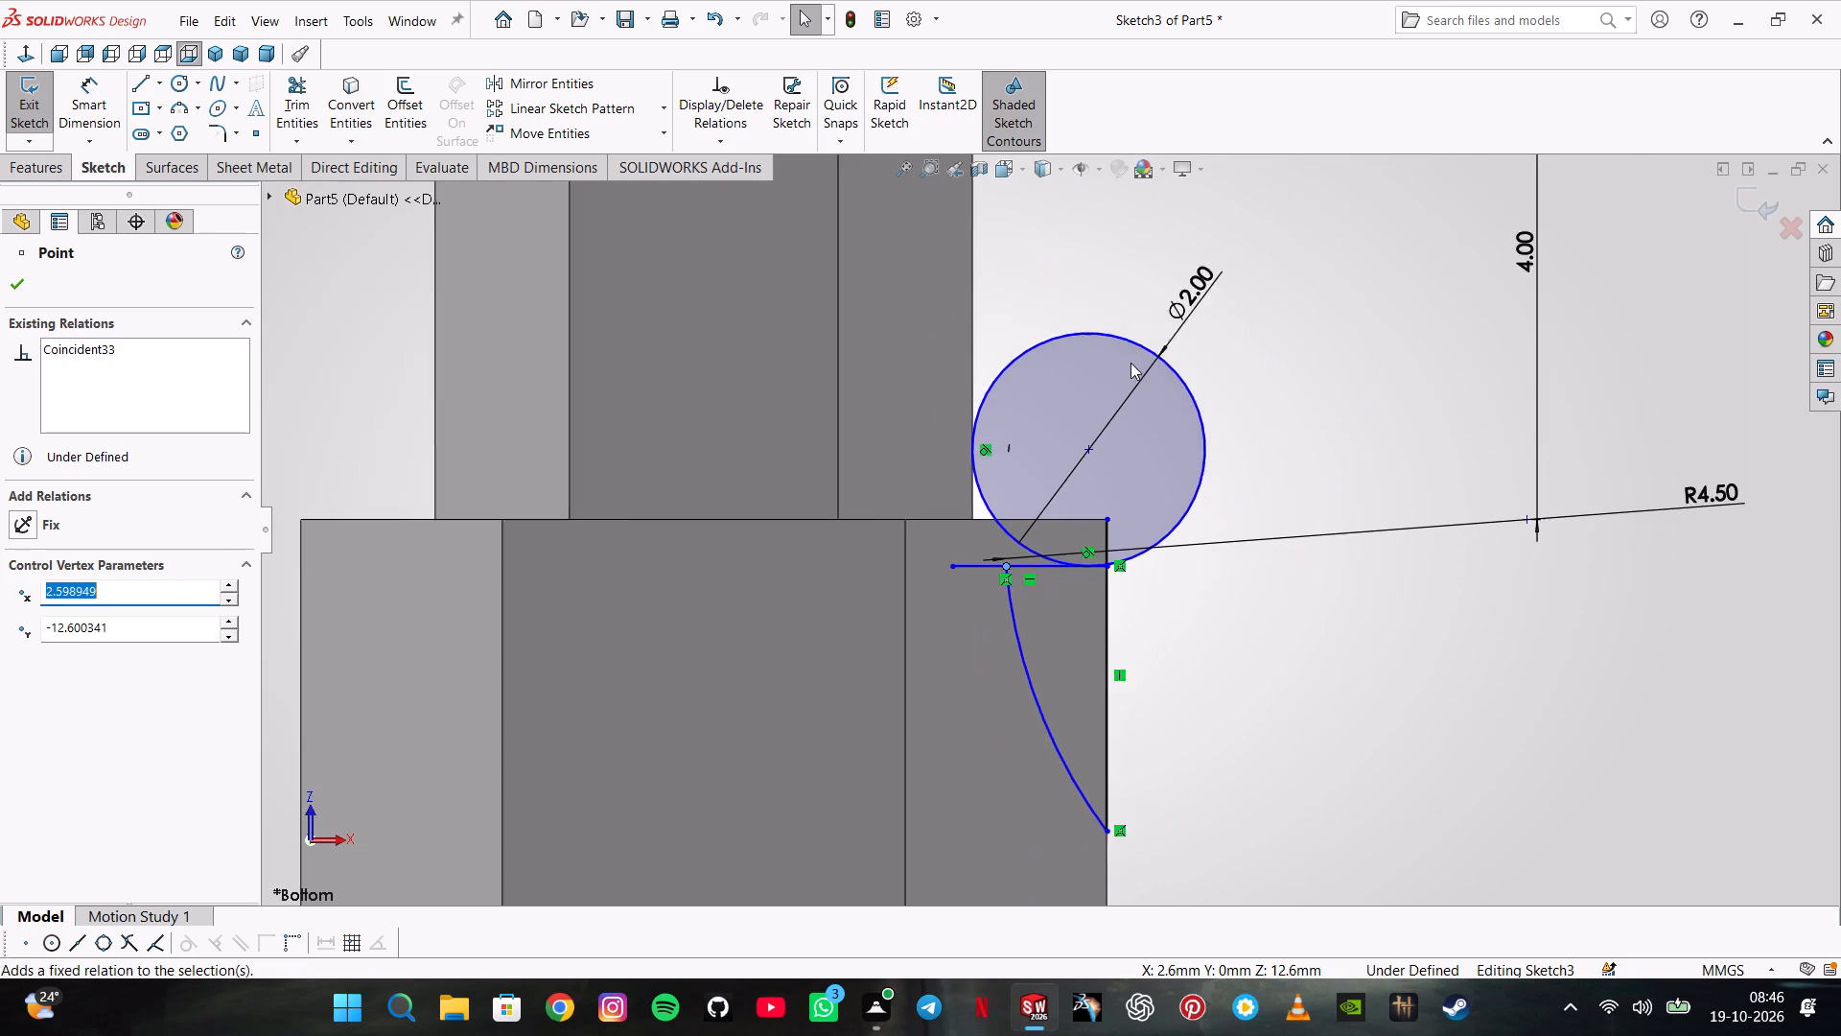
{"action": "scroll", "coordinate": [1130, 363], "scroll_direction": "up", "scroll_amount": 1}
{"action": "left_click", "coordinate": [95, 107]}
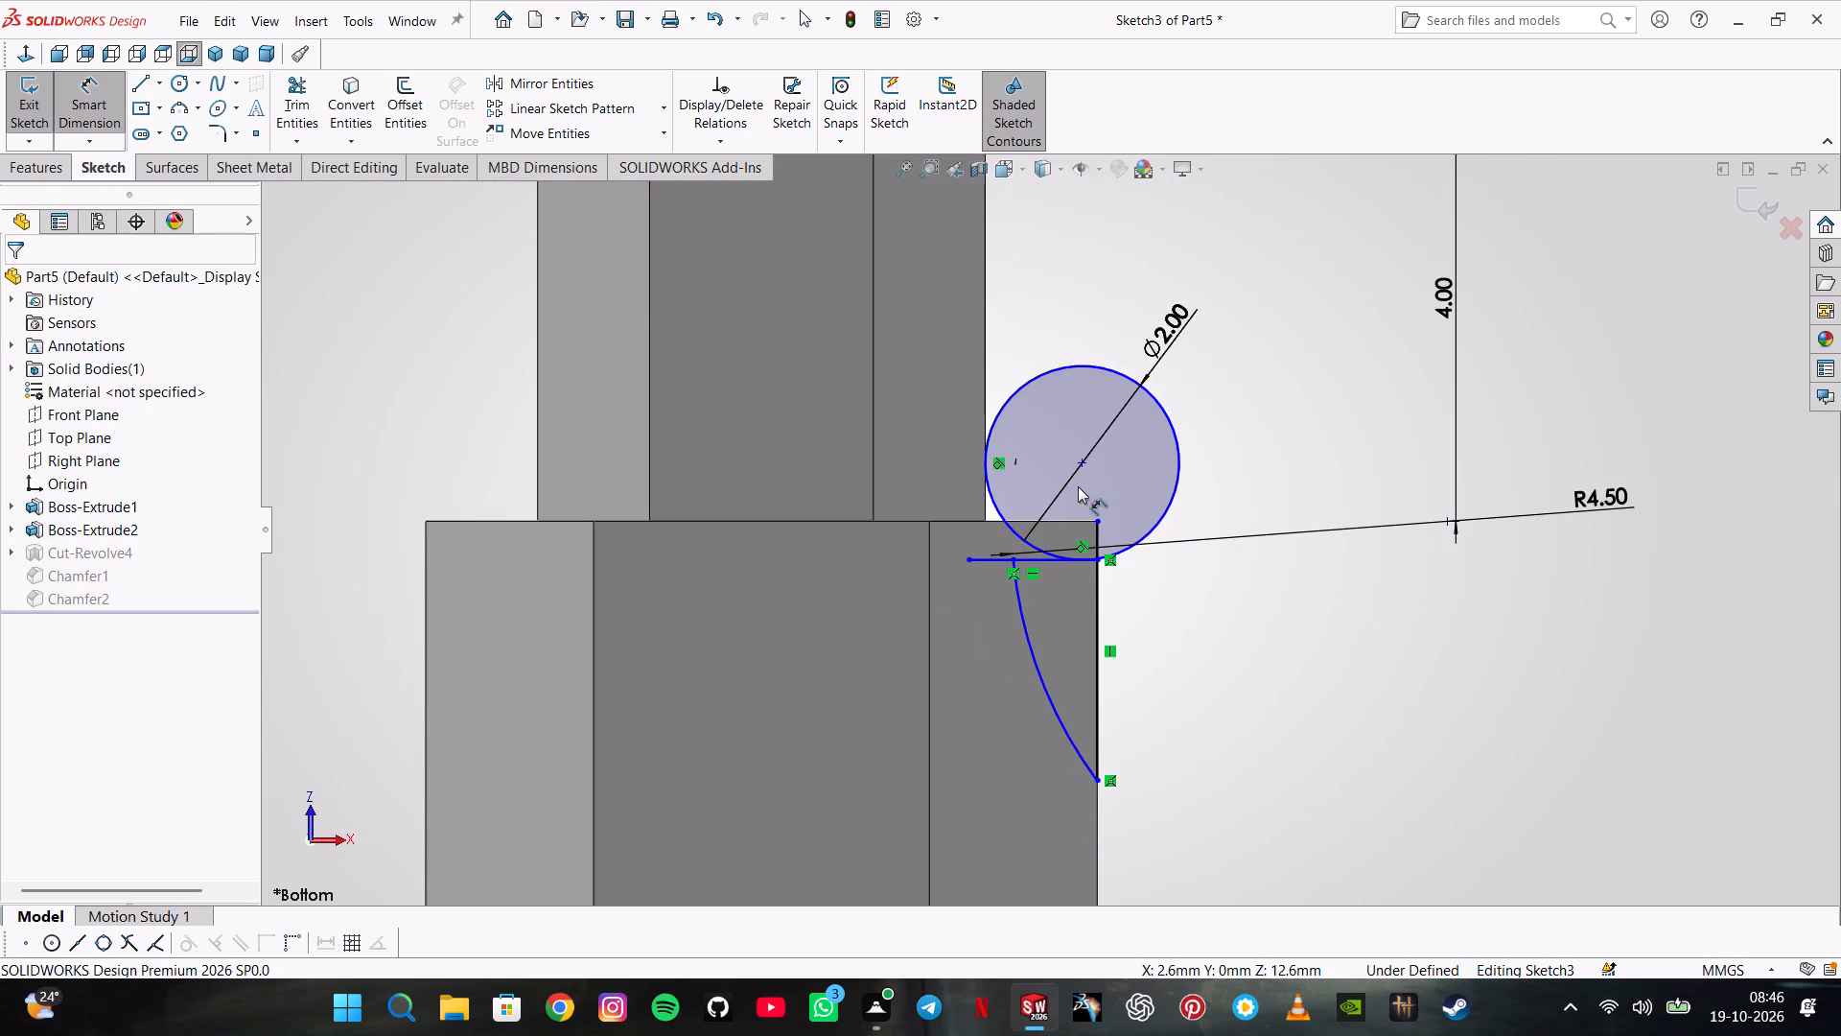
{"action": "left_click", "coordinate": [1083, 463]}
{"action": "scroll", "coordinate": [1083, 462], "scroll_direction": "up", "scroll_amount": 2}
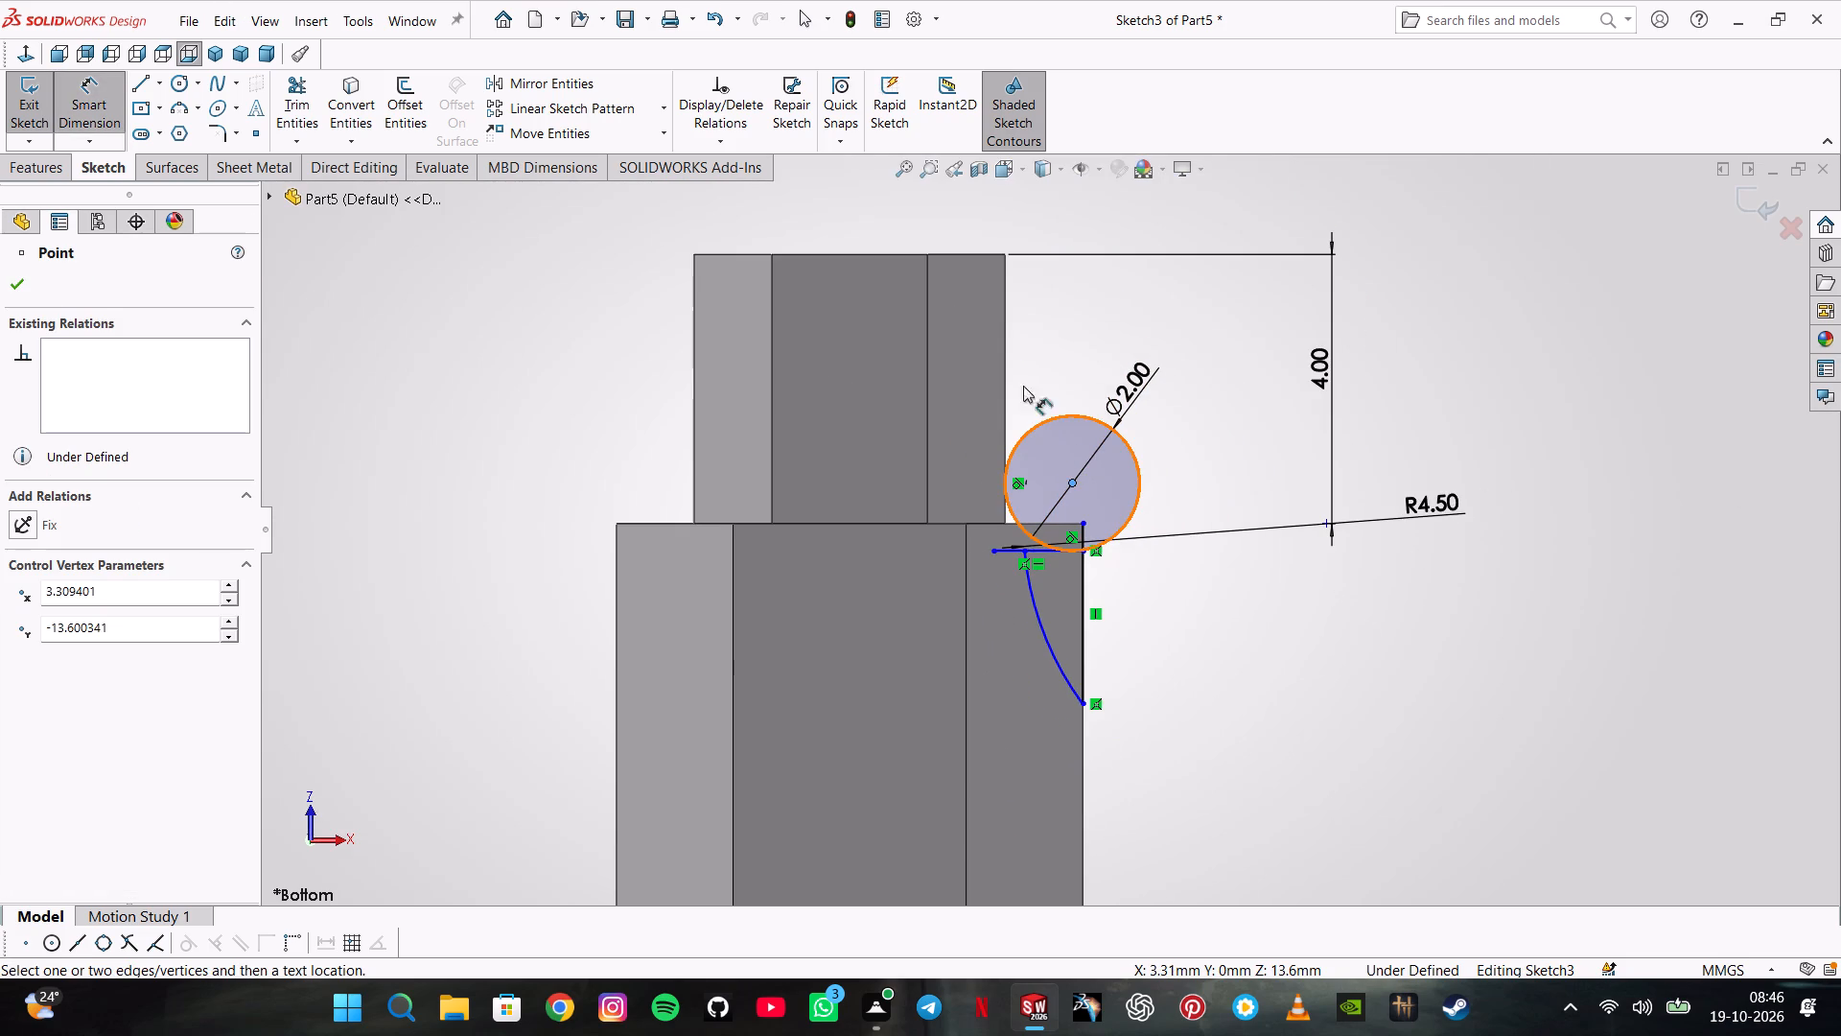
{"action": "left_click", "coordinate": [973, 253]}
{"action": "left_click", "coordinate": [1172, 346]}
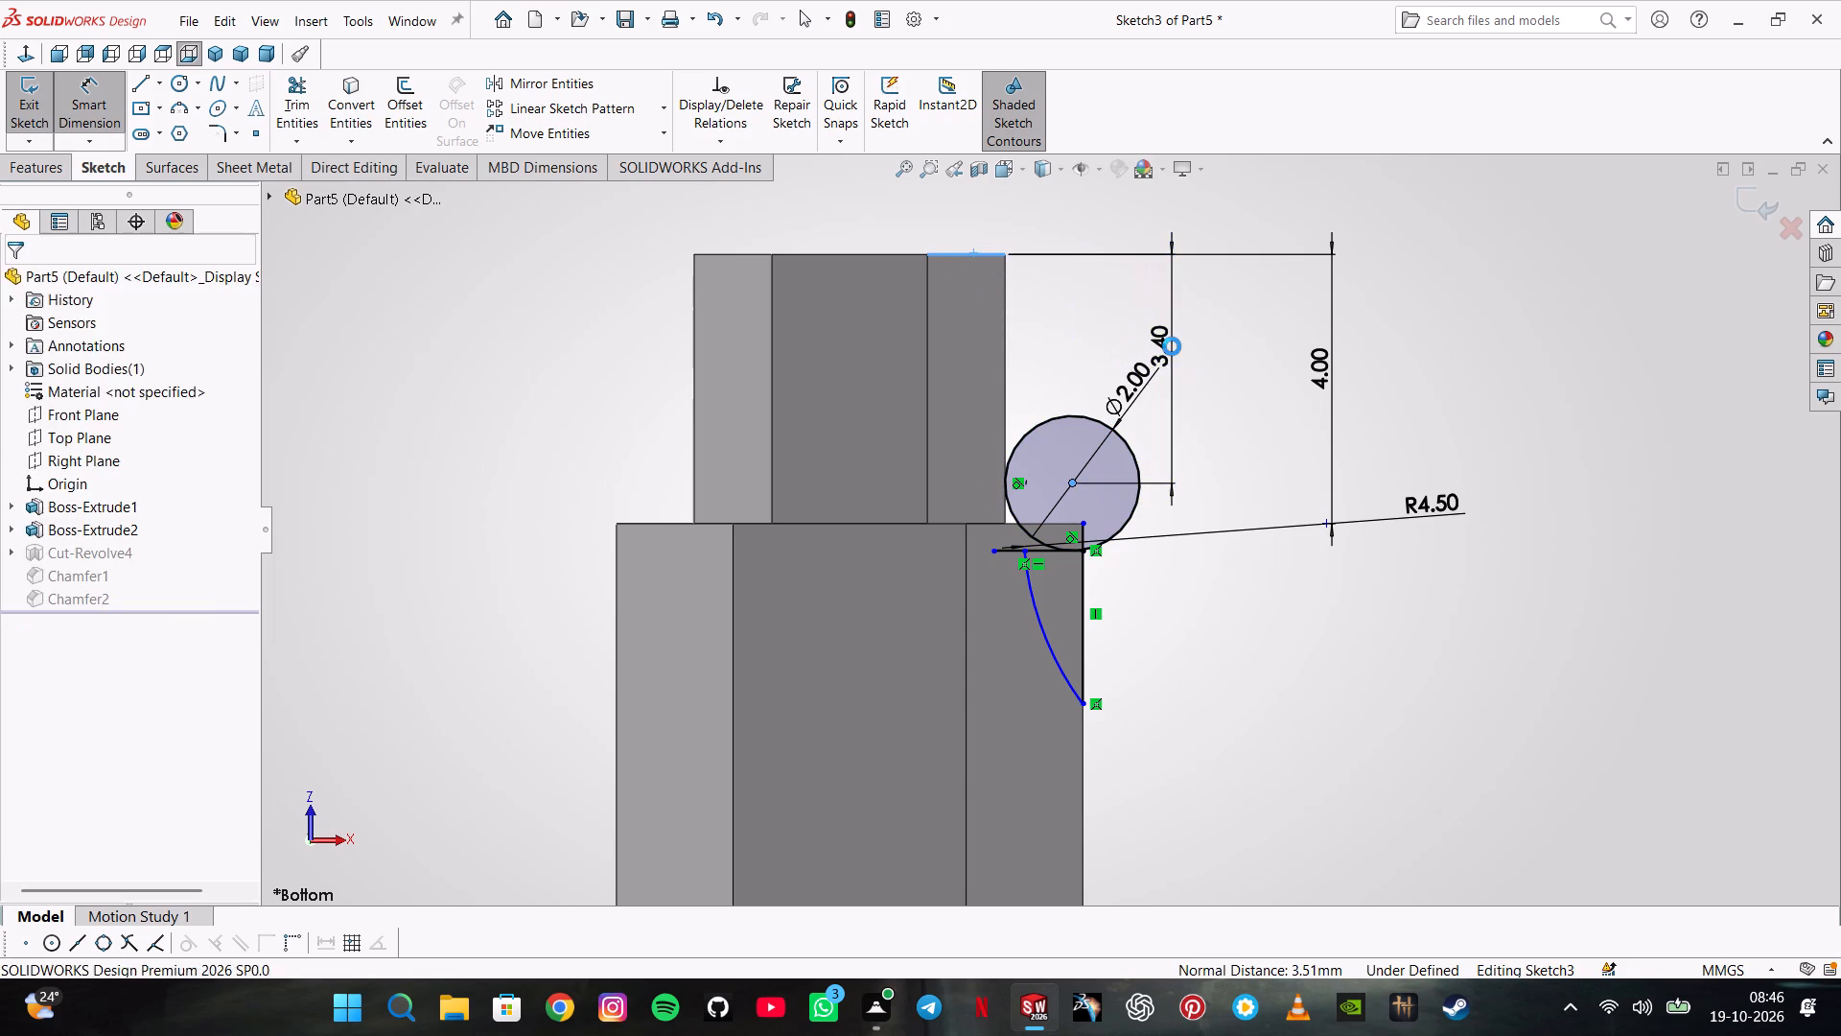
{"action": "key", "text": "4"}
{"action": "key", "text": "Return"}
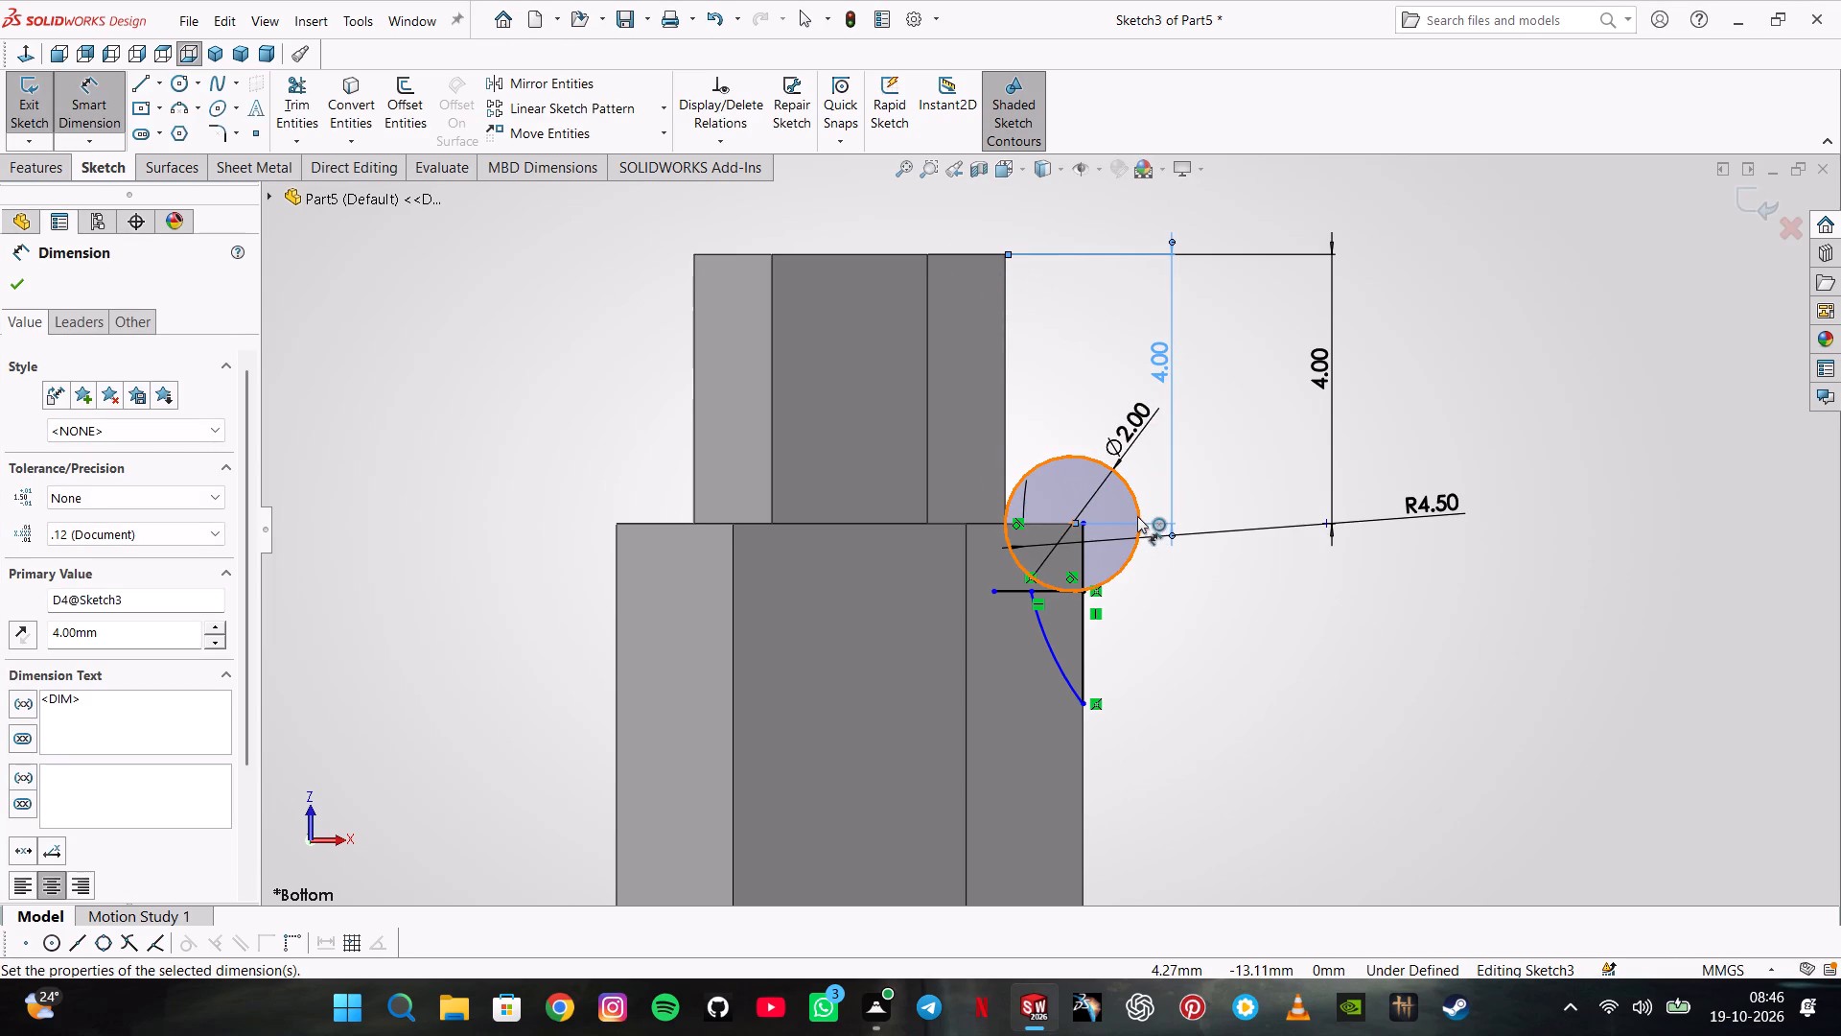
{"action": "scroll", "coordinate": [1137, 516], "scroll_direction": "down", "scroll_amount": 5}
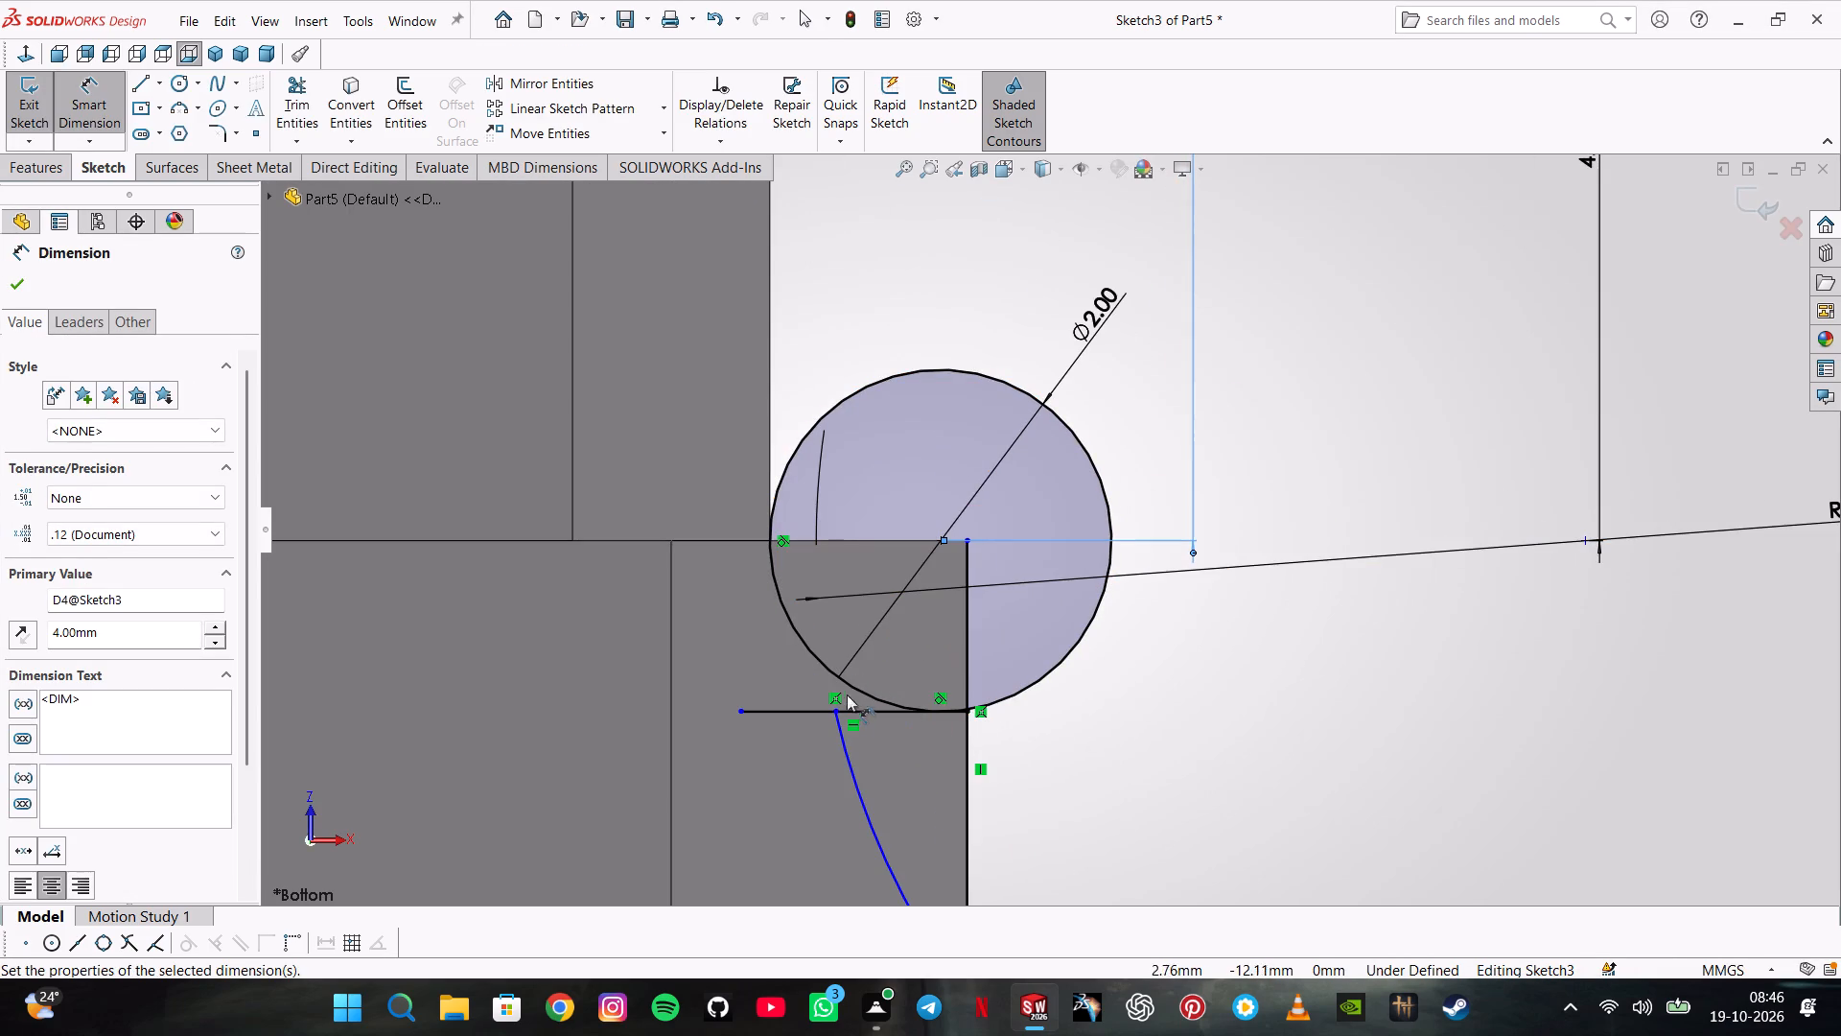
{"action": "key", "text": "Escape"}
Delete the coincident relation between the 4.5 mm arc and the horizontal line, and attach the arc's upper end to the 2 mm circle.
{"action": "left_click", "coordinate": [837, 698]}
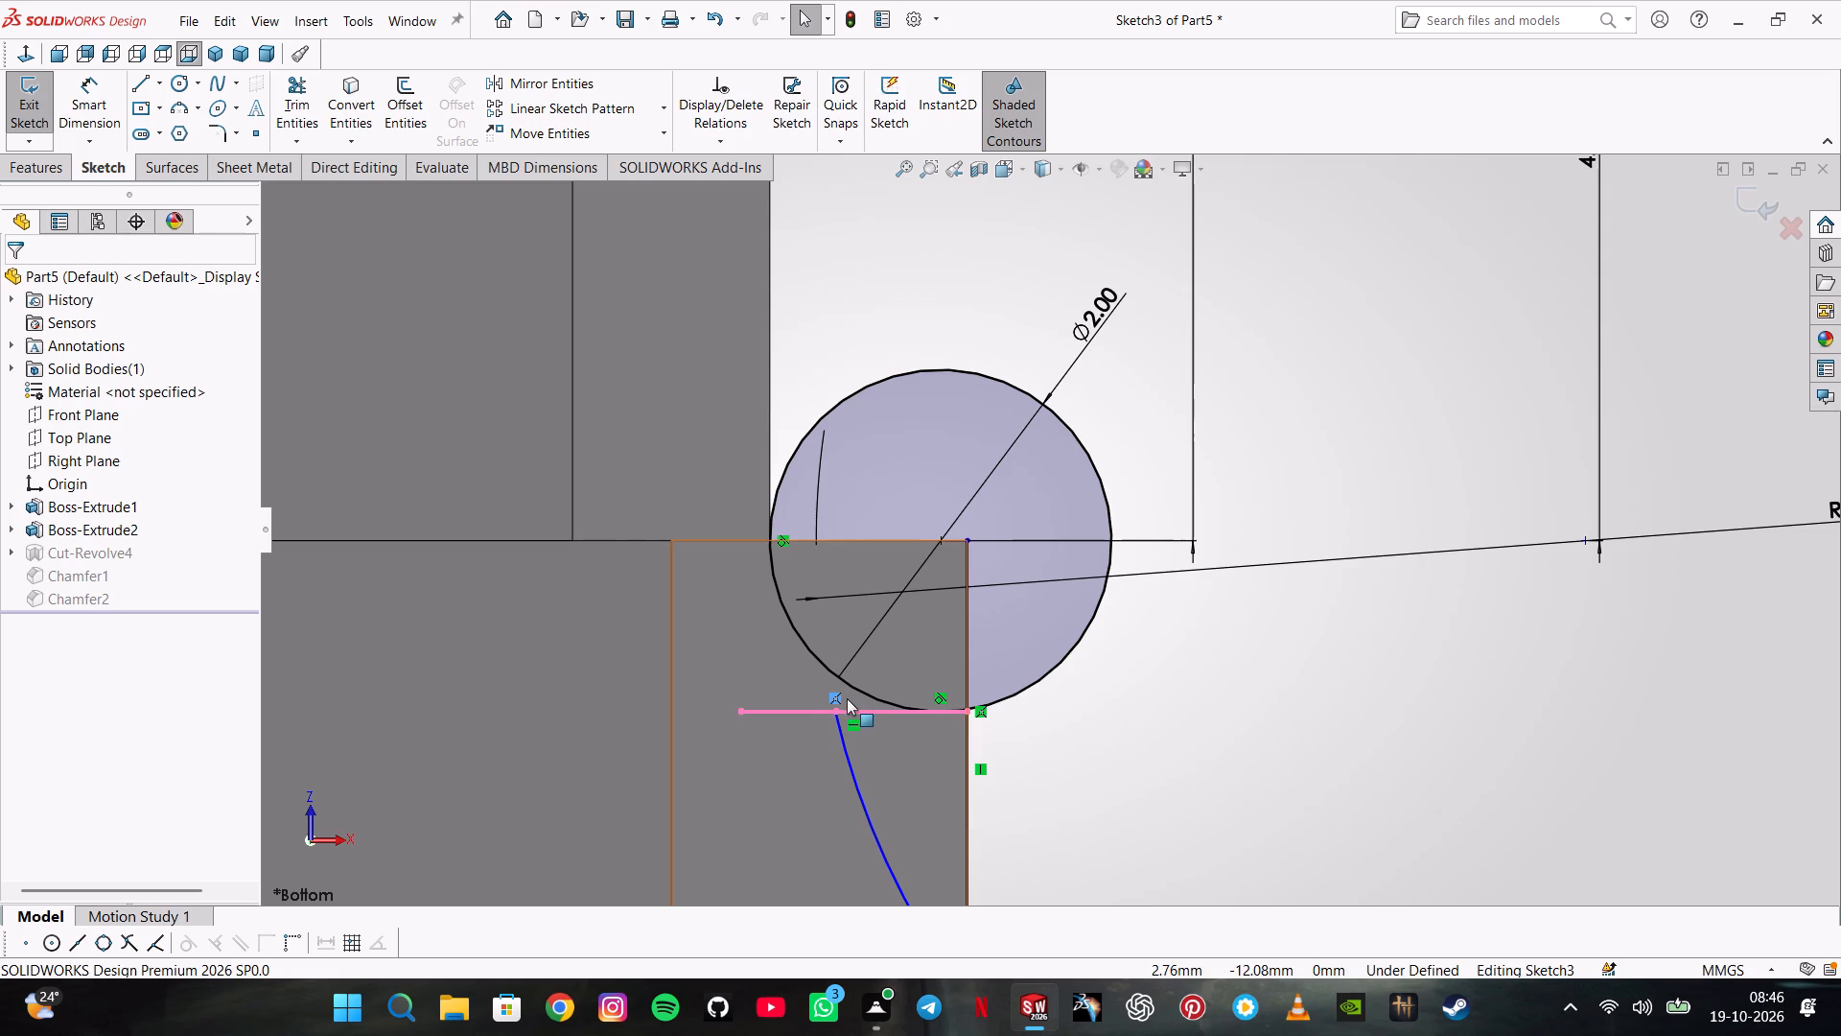
{"action": "key", "text": "Delete"}
{"action": "left_click_drag", "start_coordinate": [837, 714], "coordinate": [843, 667]}
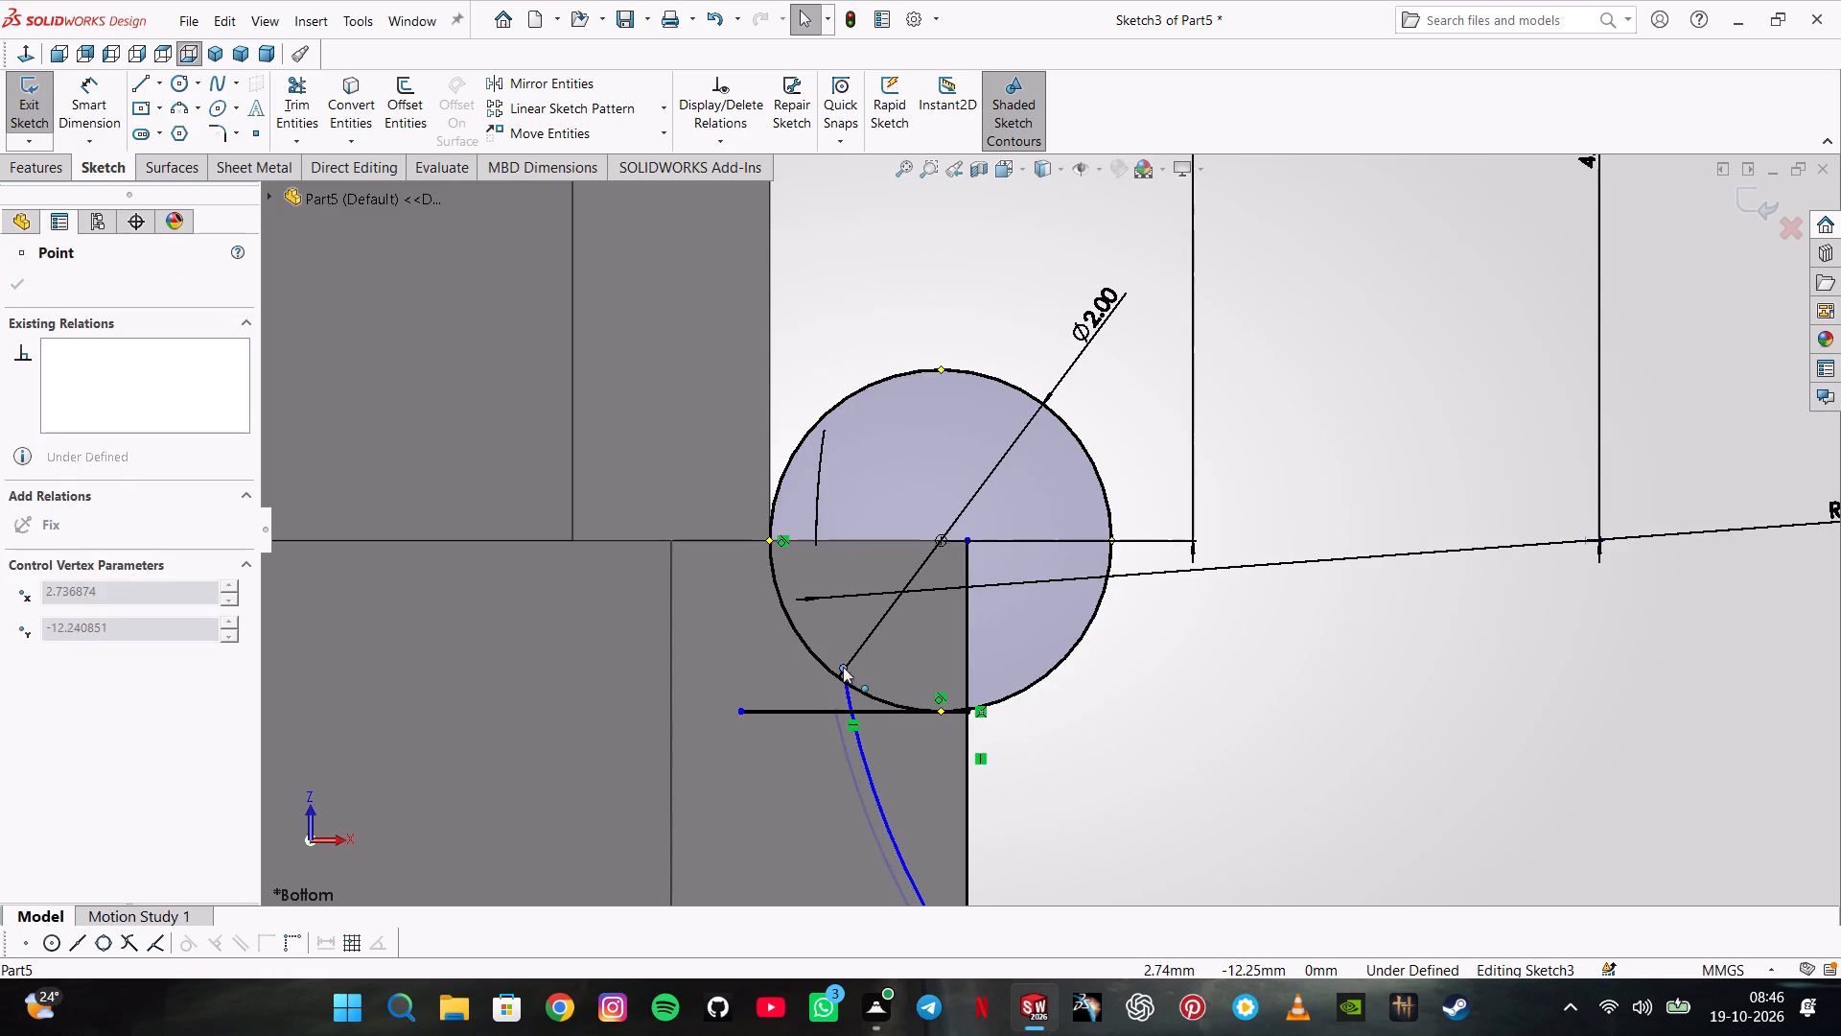
{"action": "left_click_drag", "start_coordinate": [843, 667], "coordinate": [830, 675]}
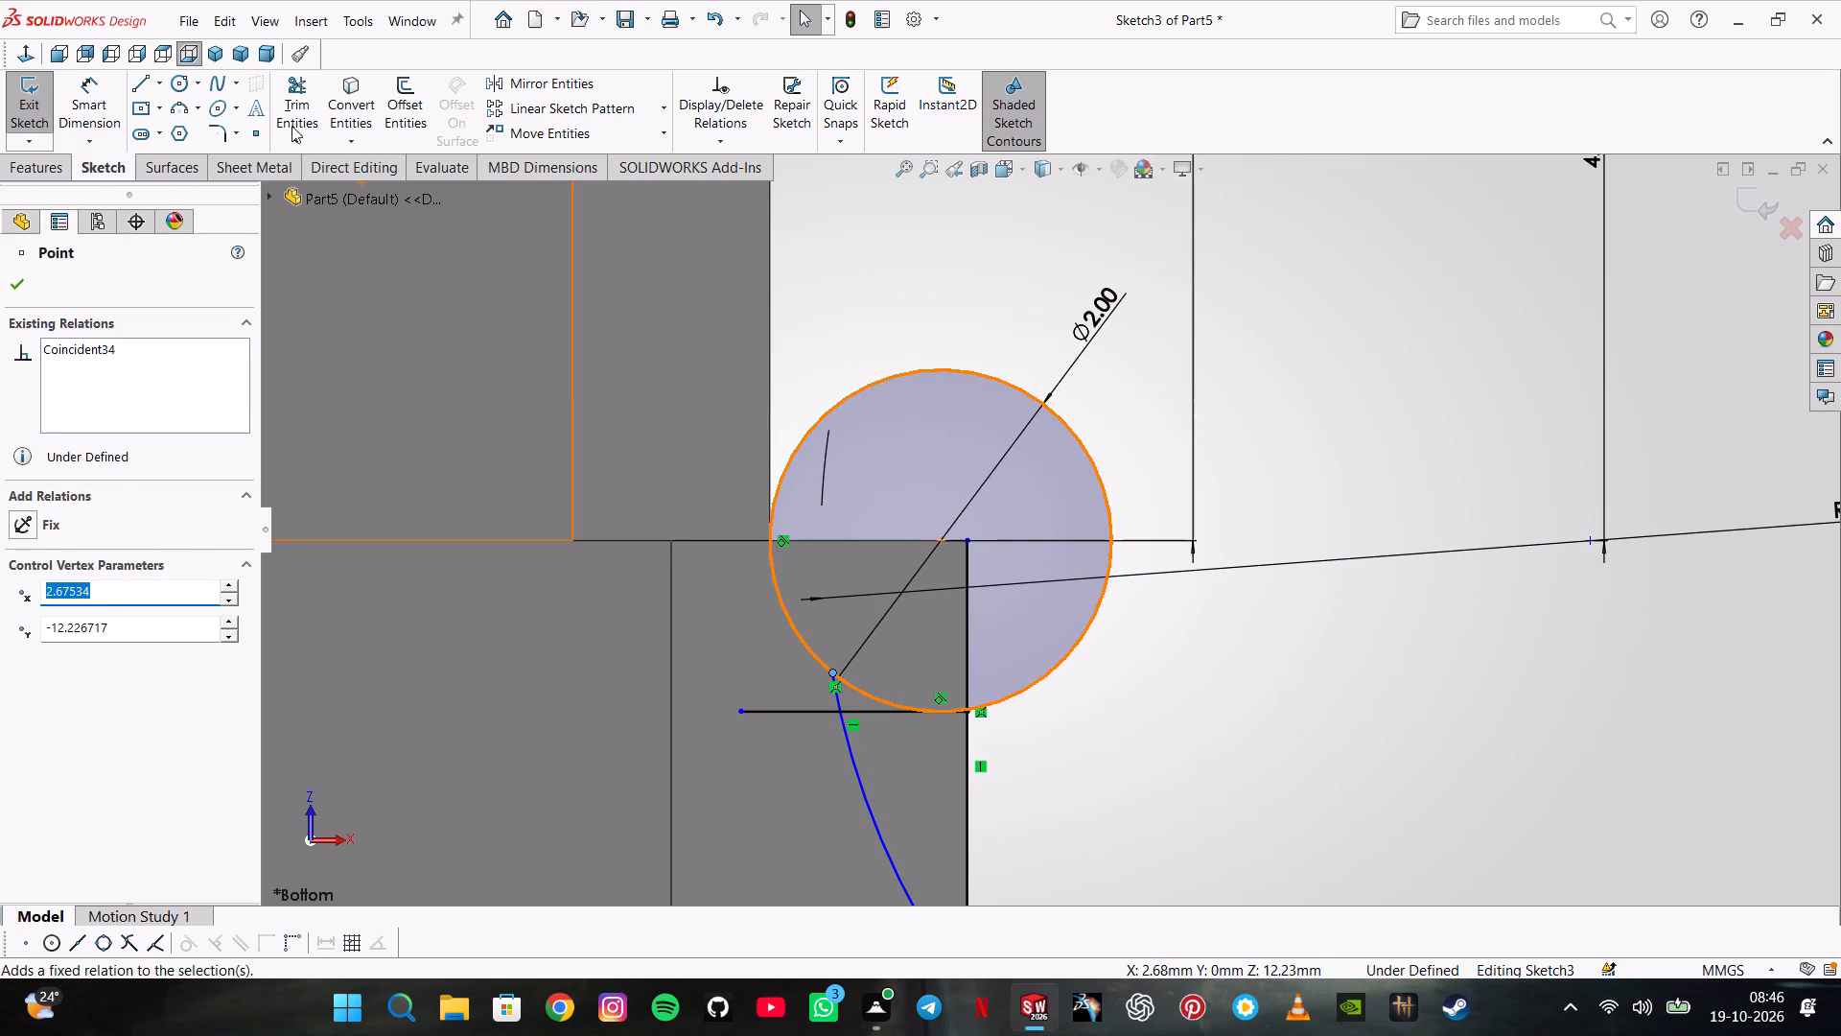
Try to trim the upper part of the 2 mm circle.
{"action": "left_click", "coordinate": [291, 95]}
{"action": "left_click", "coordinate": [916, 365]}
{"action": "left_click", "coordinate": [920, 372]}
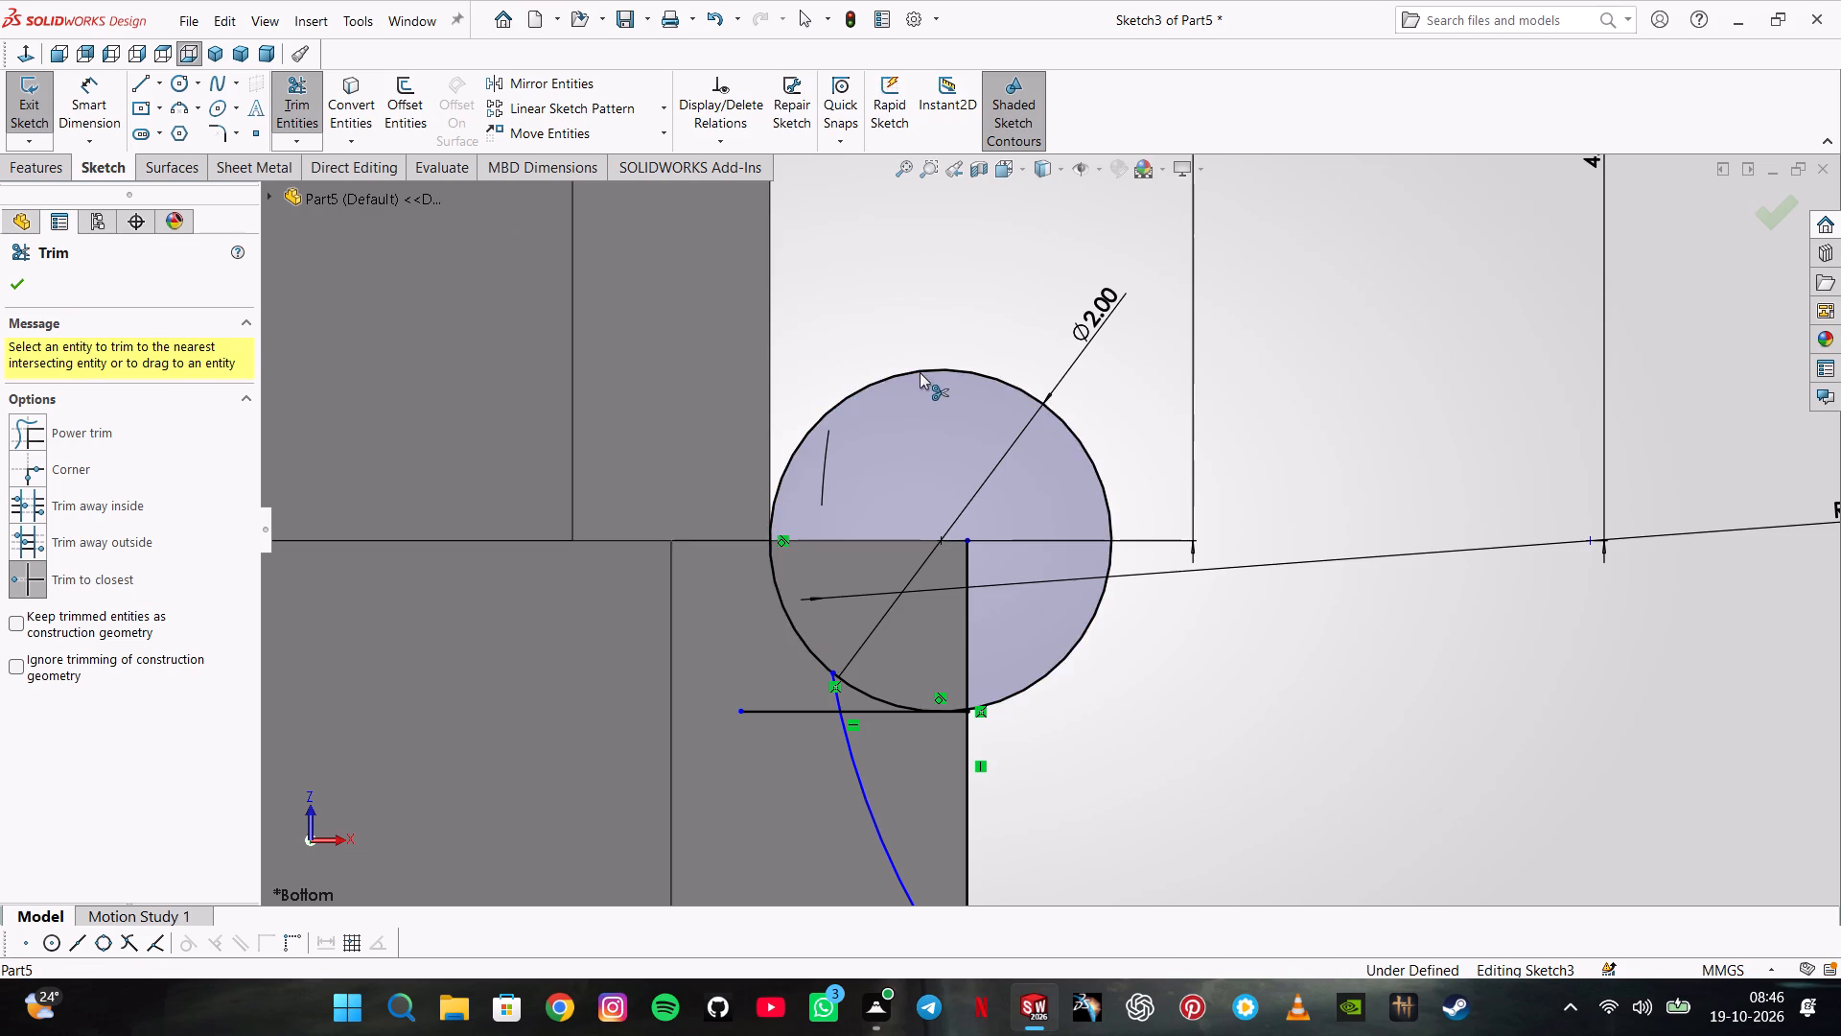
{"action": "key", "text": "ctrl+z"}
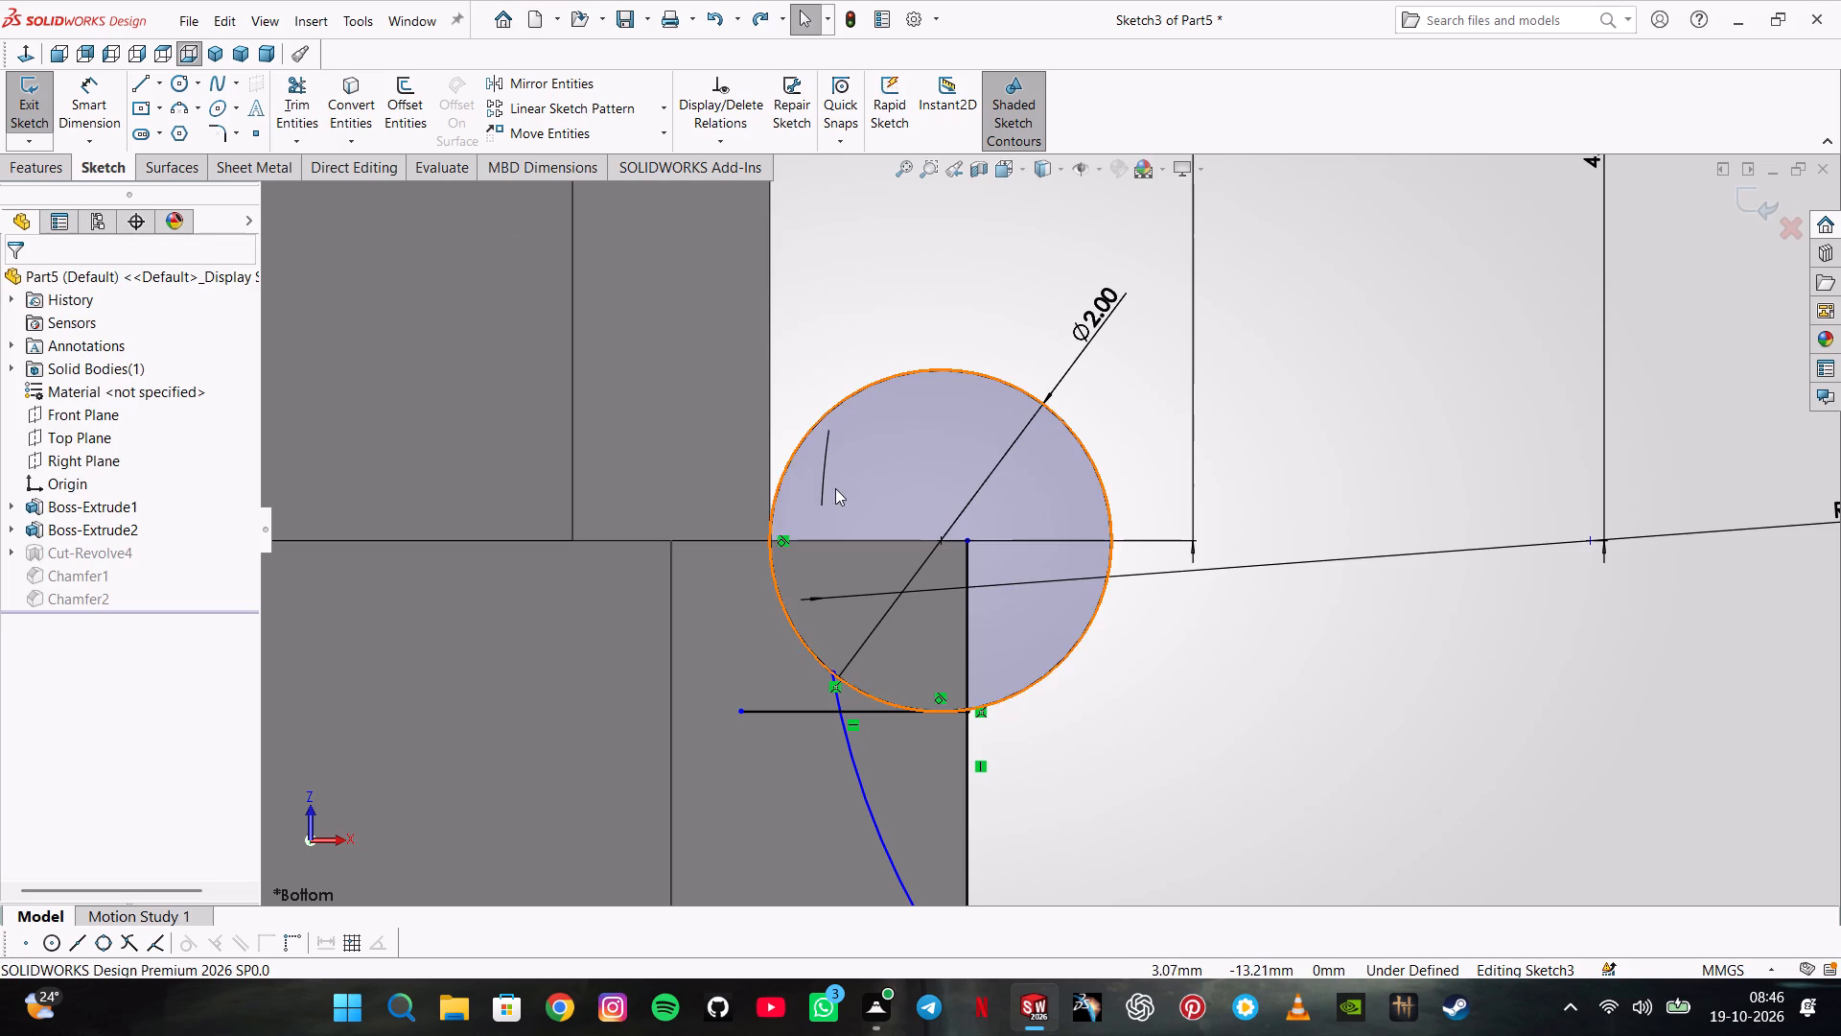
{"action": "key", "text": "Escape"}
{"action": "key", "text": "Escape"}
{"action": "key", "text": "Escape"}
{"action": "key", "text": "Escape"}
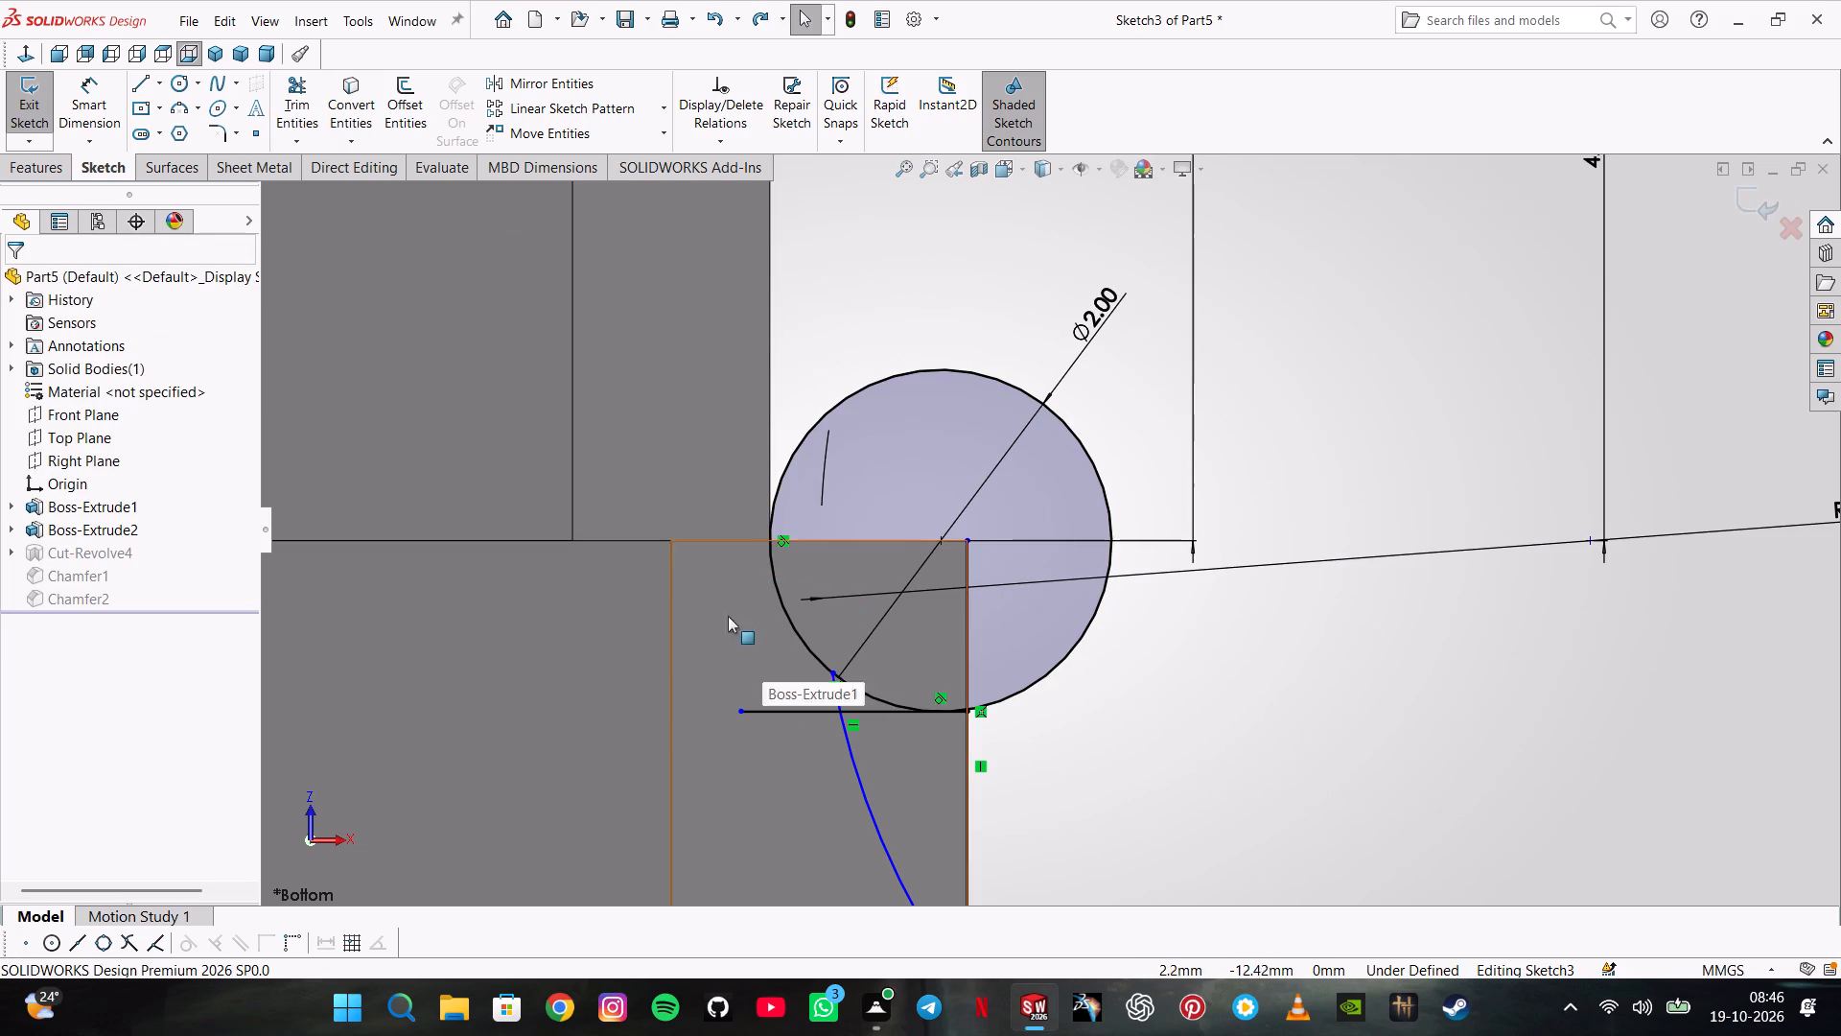
Draw a horizontal line about 1.16 mm long along the shoulder edge, from the 2 mm circle to the larger hexagon's corner.
{"action": "left_click", "coordinate": [131, 80]}
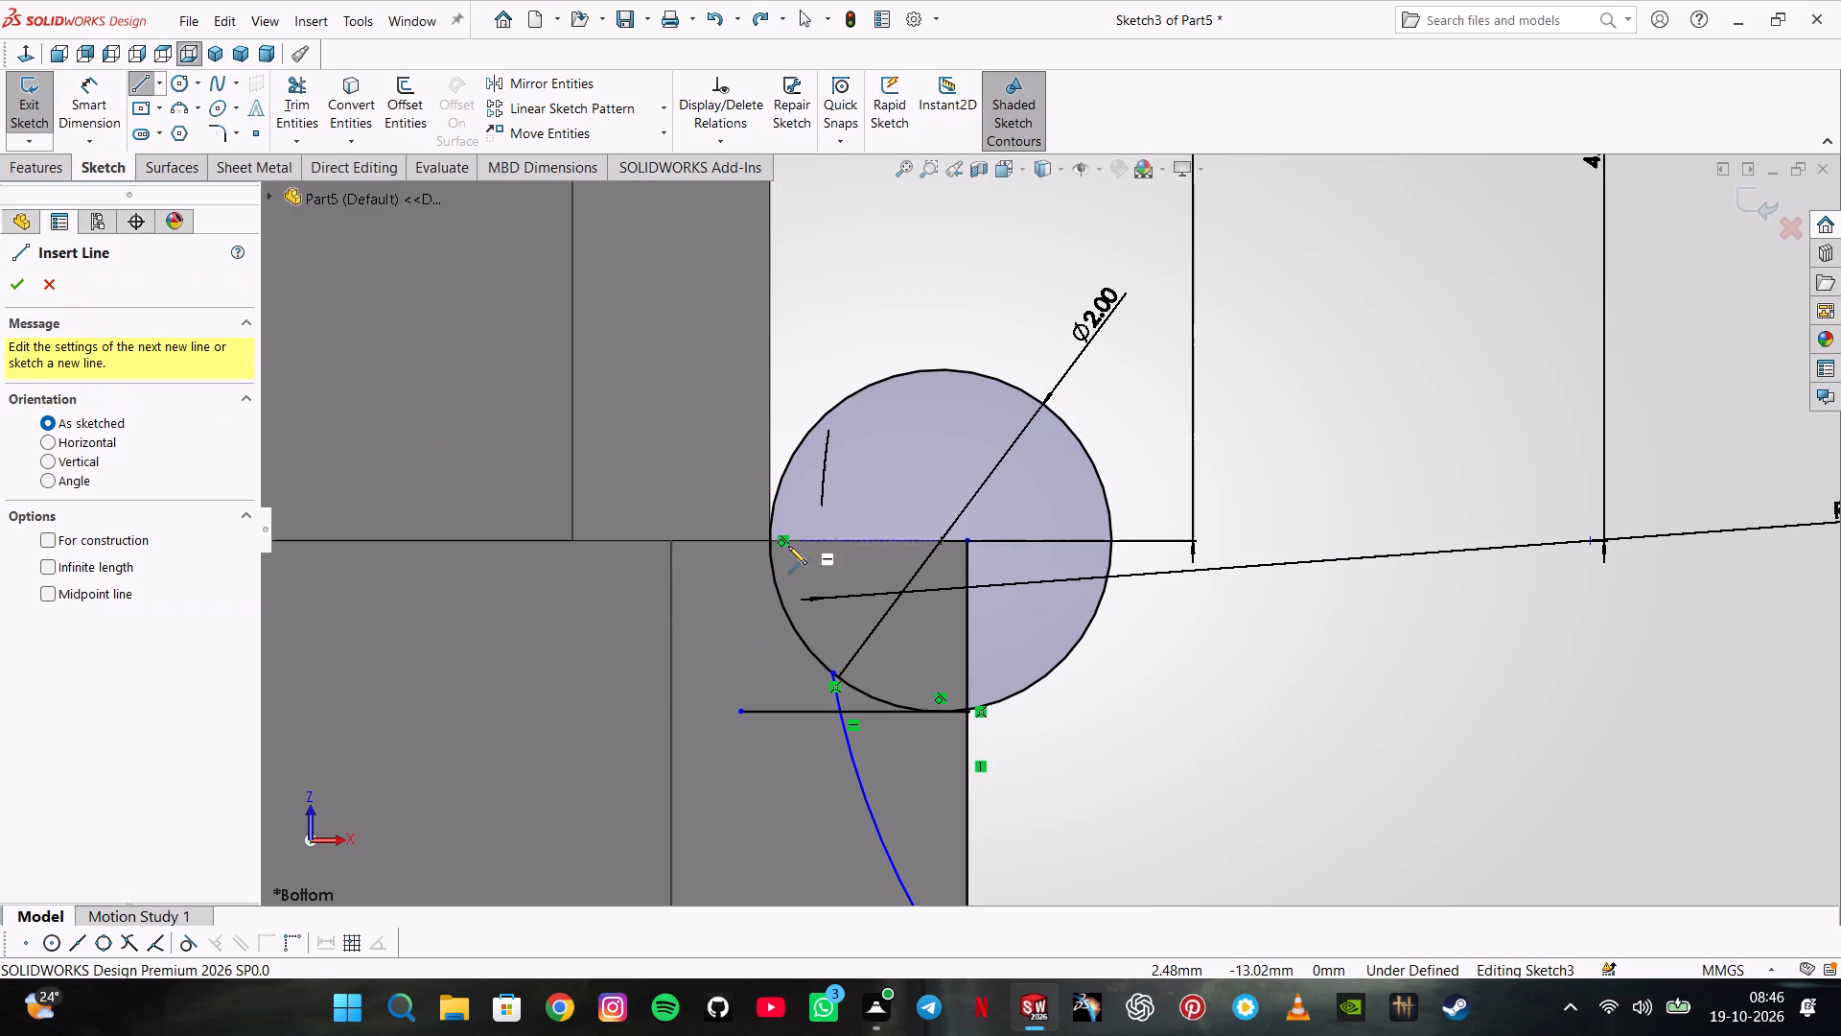
{"action": "left_click", "coordinate": [769, 542]}
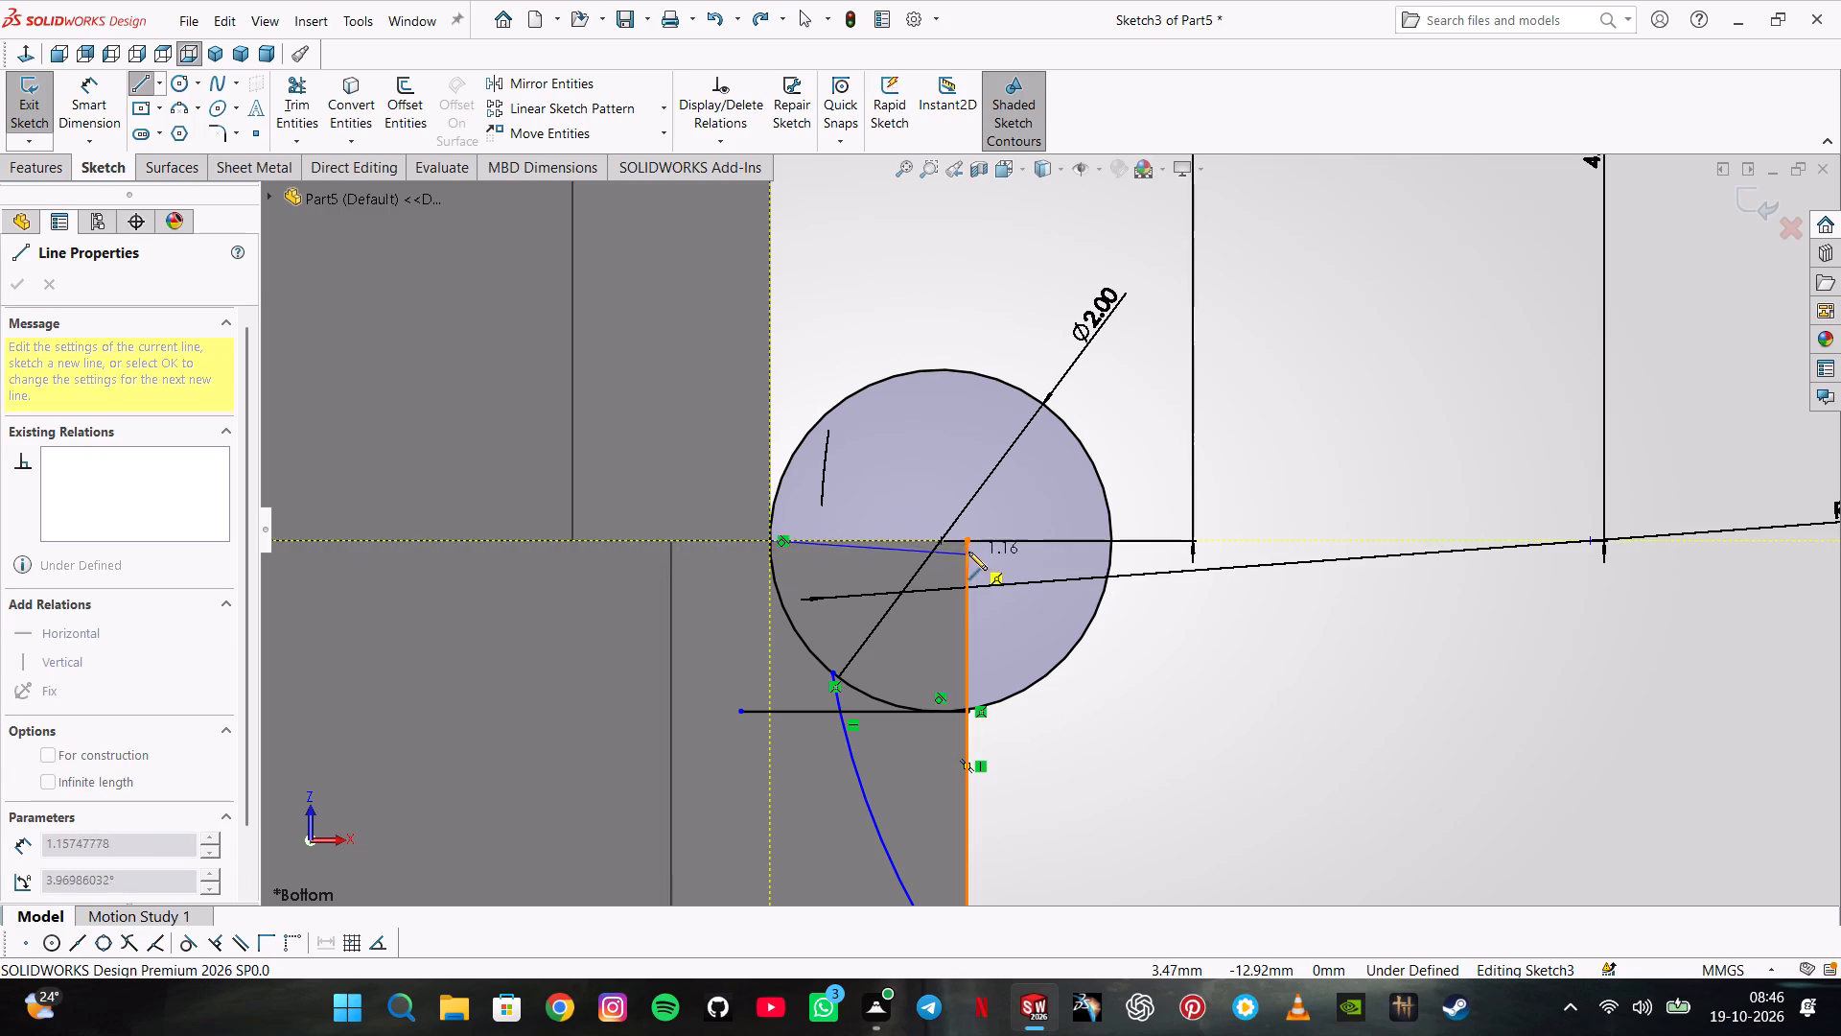
{"action": "left_click", "coordinate": [966, 538]}
{"action": "key", "text": "Escape"}
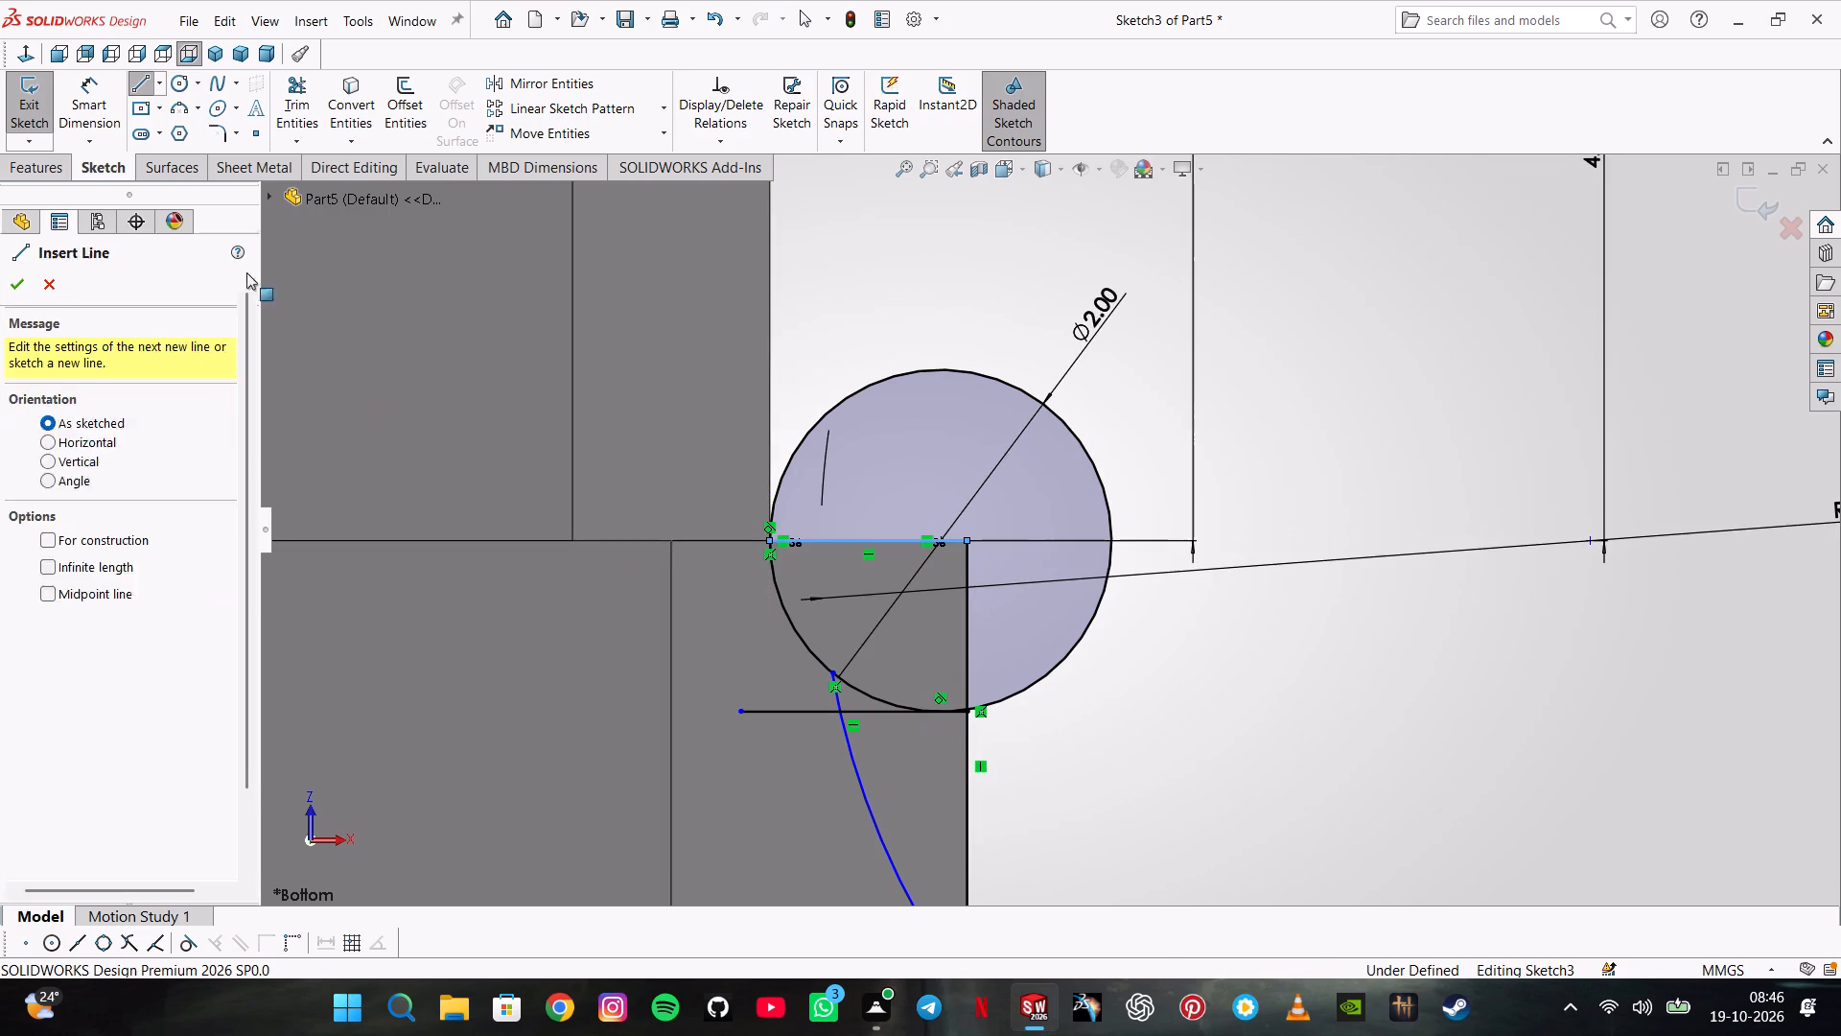
Trim away the part of the 2 mm circle above the shoulder and outside the larger hexagon's side edge.
{"action": "left_click", "coordinate": [296, 98]}
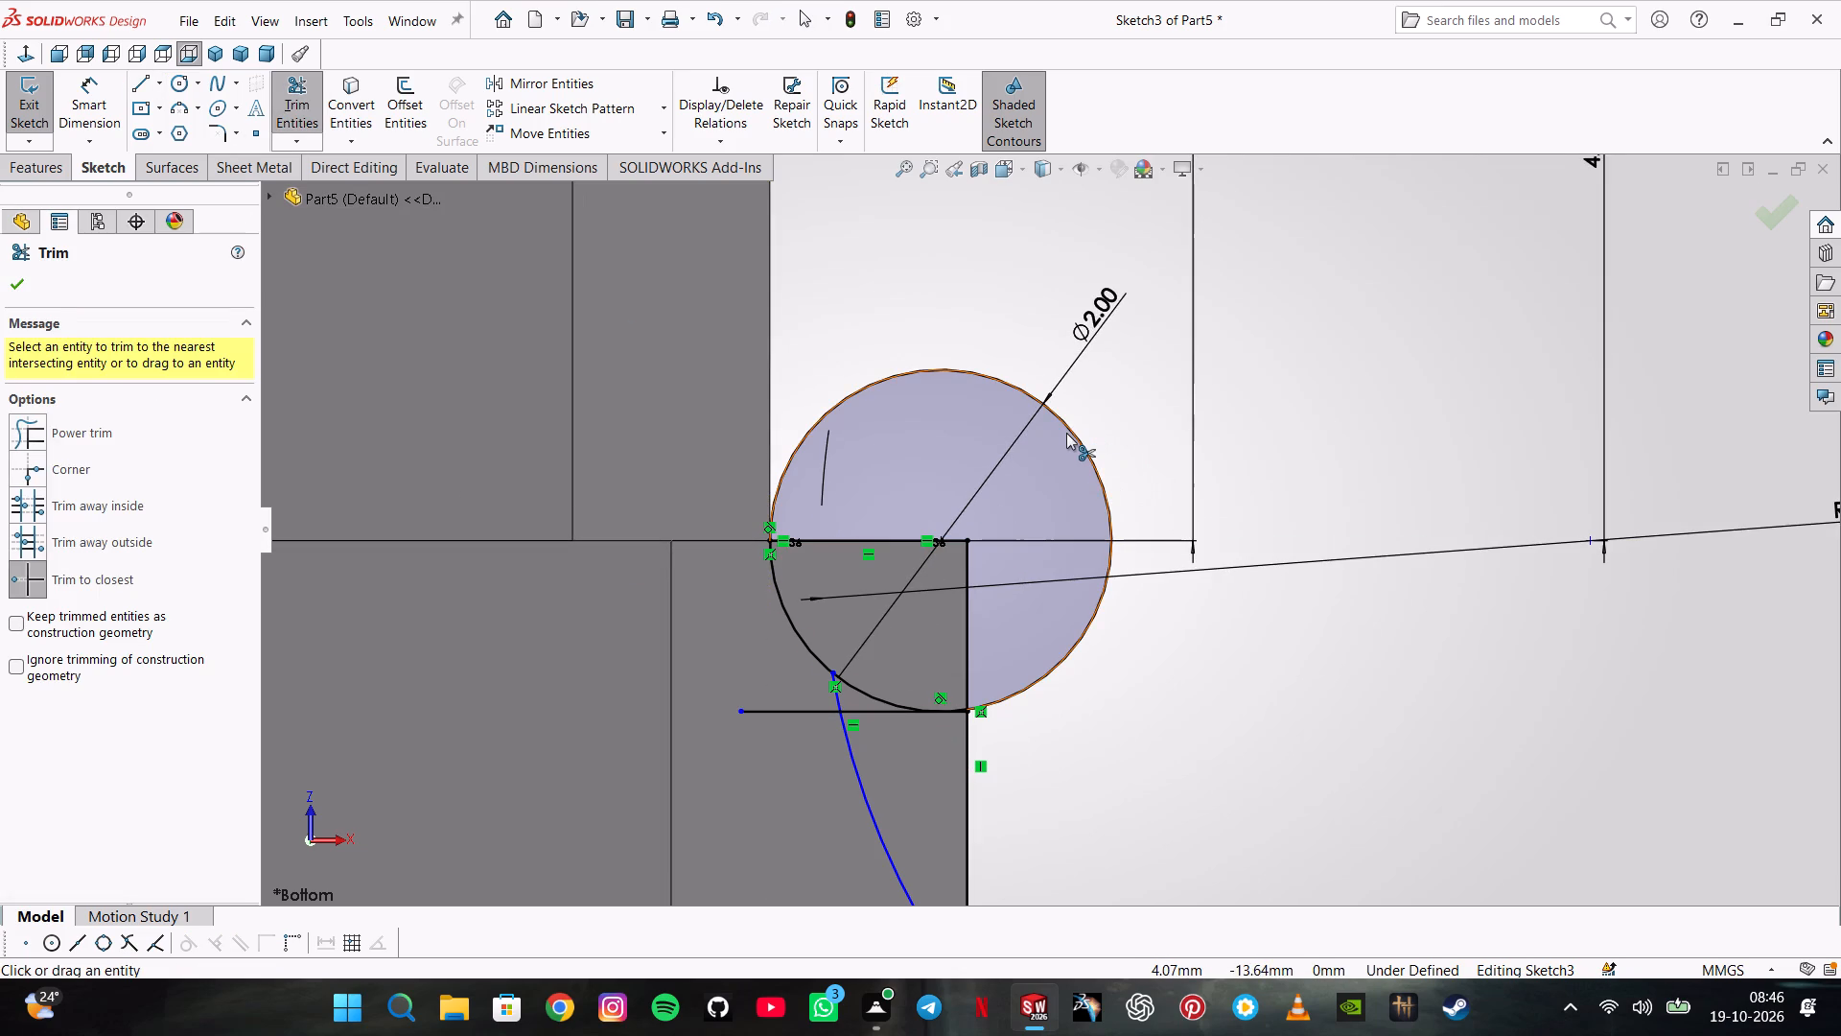
{"action": "left_click", "coordinate": [1064, 434]}
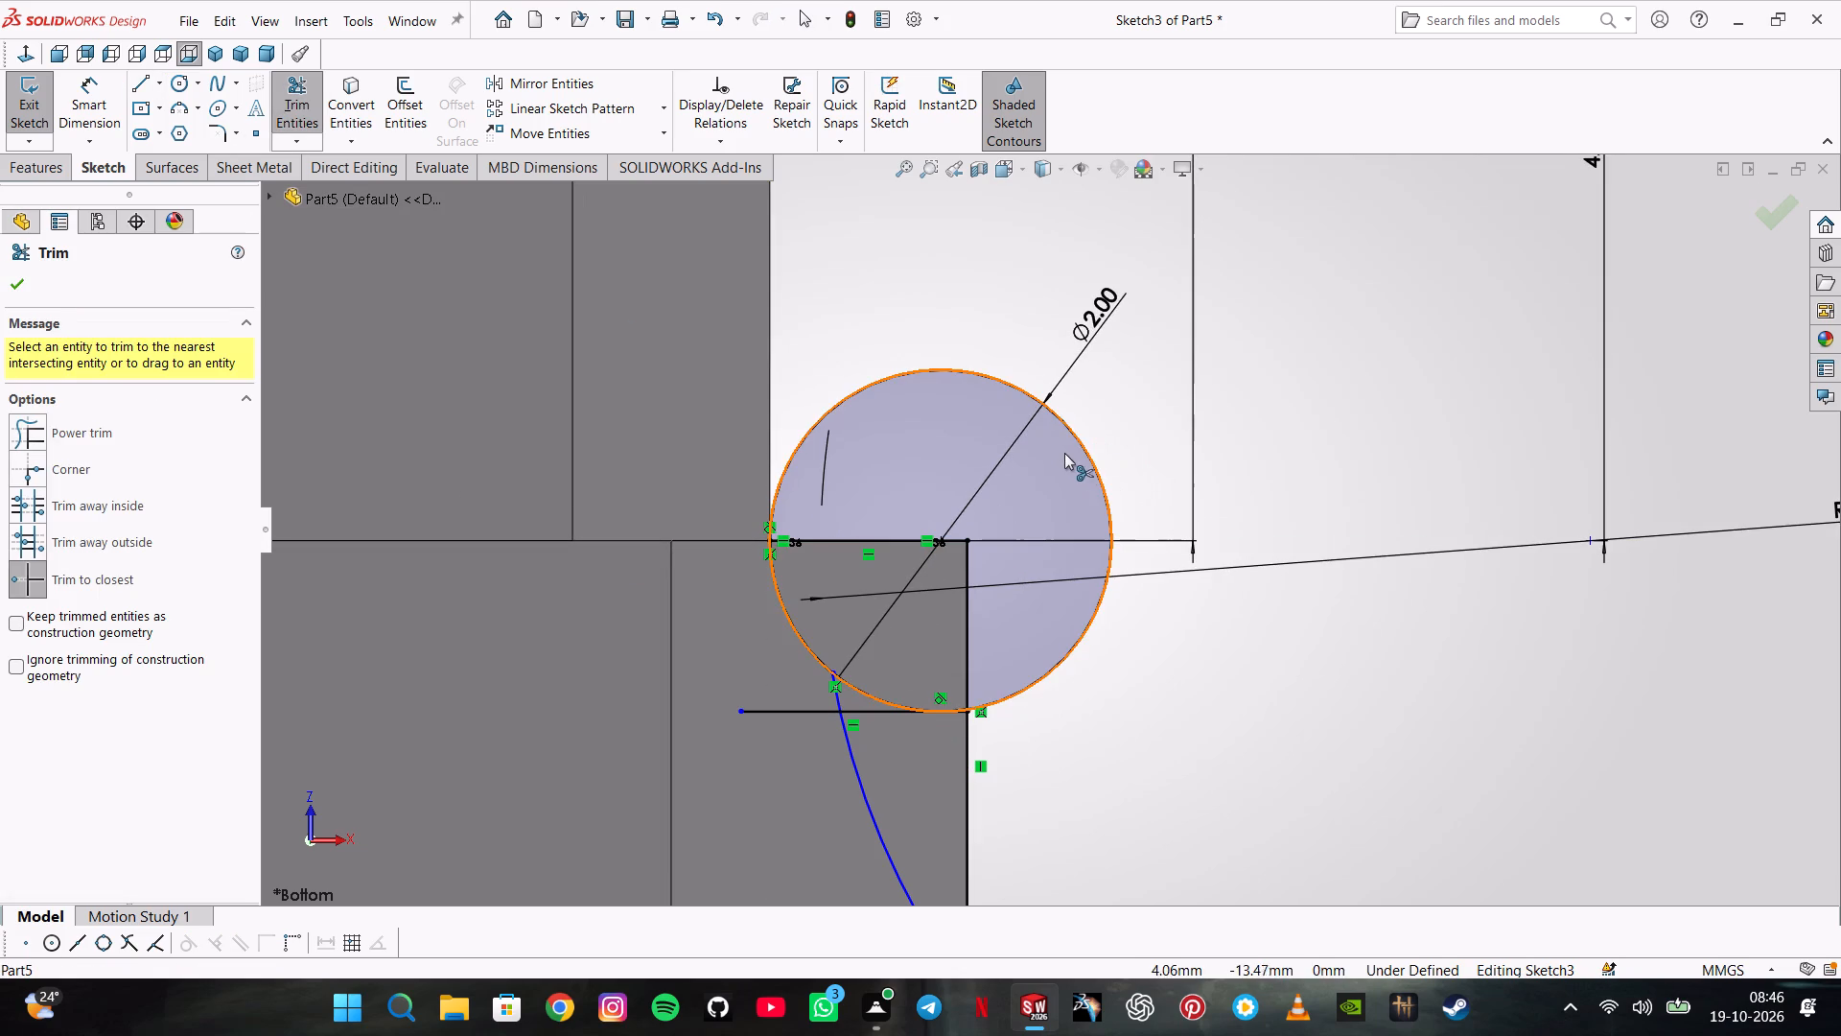
{"action": "left_click", "coordinate": [1063, 415]}
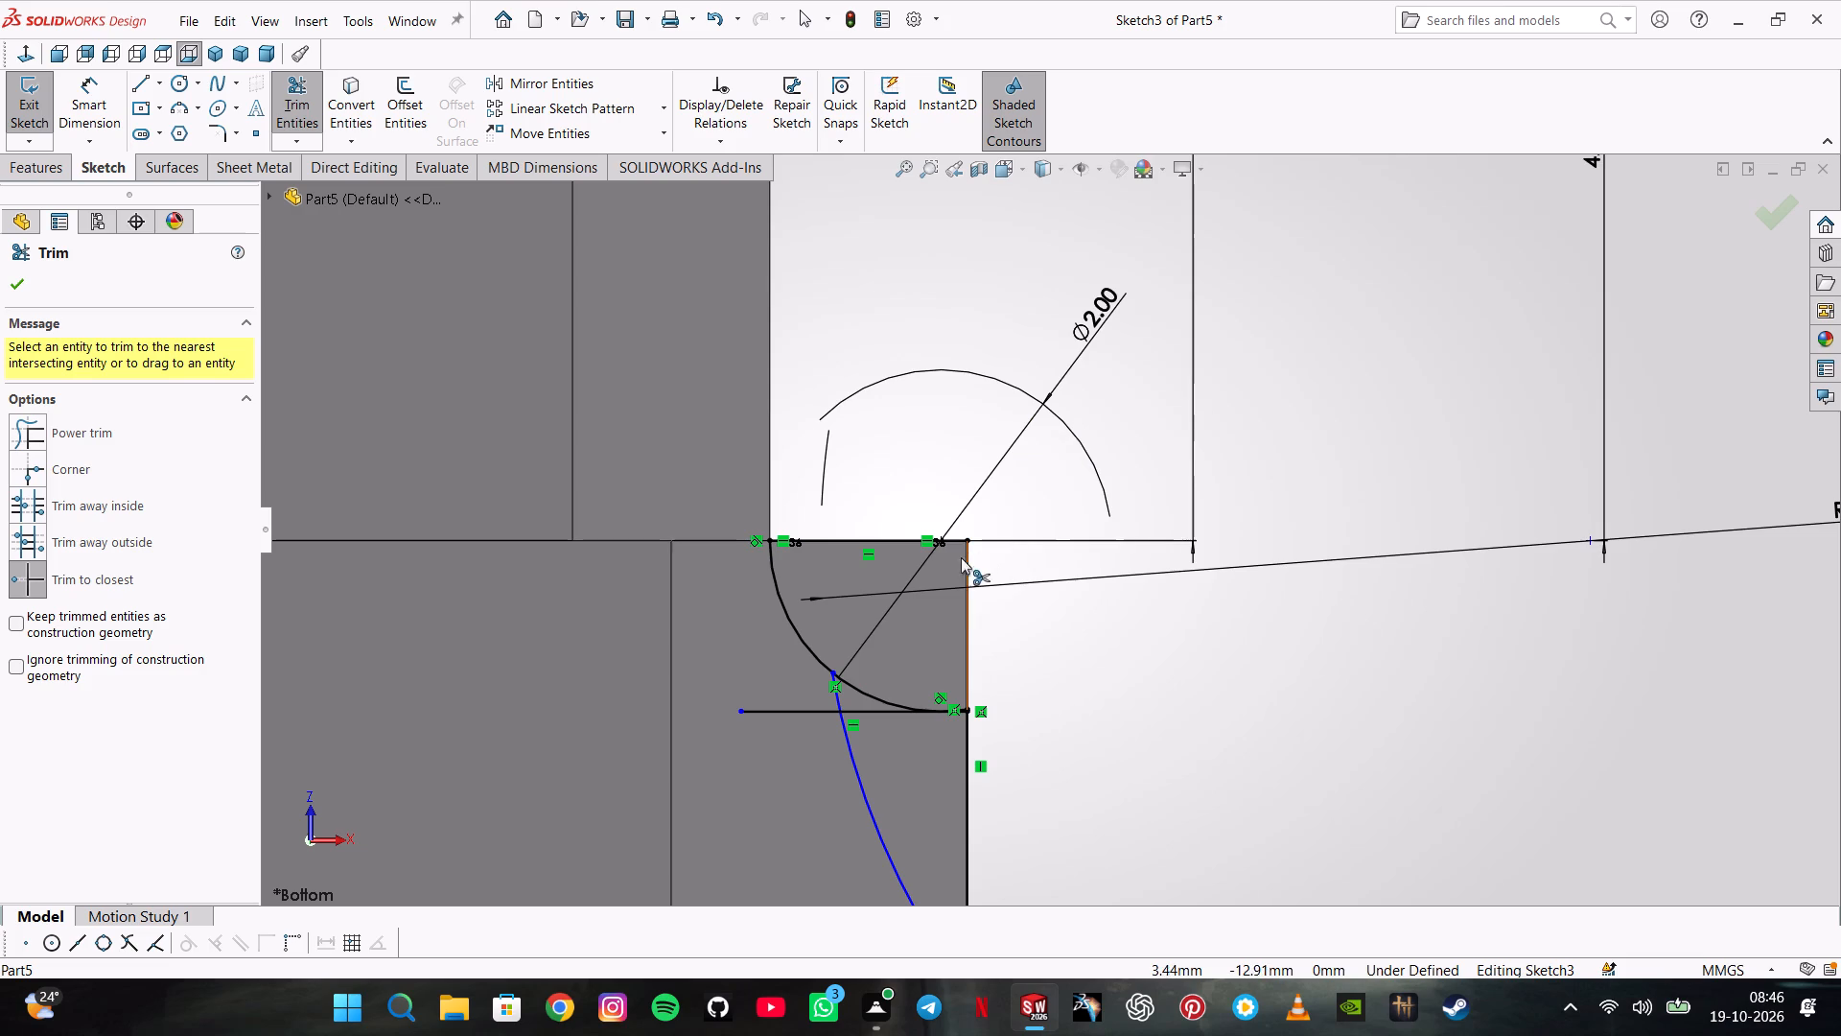
Trim away the horizontal tangent line and the leftover circle segment between the 4.5 mm arc and the side edge.
{"action": "left_click", "coordinate": [878, 714]}
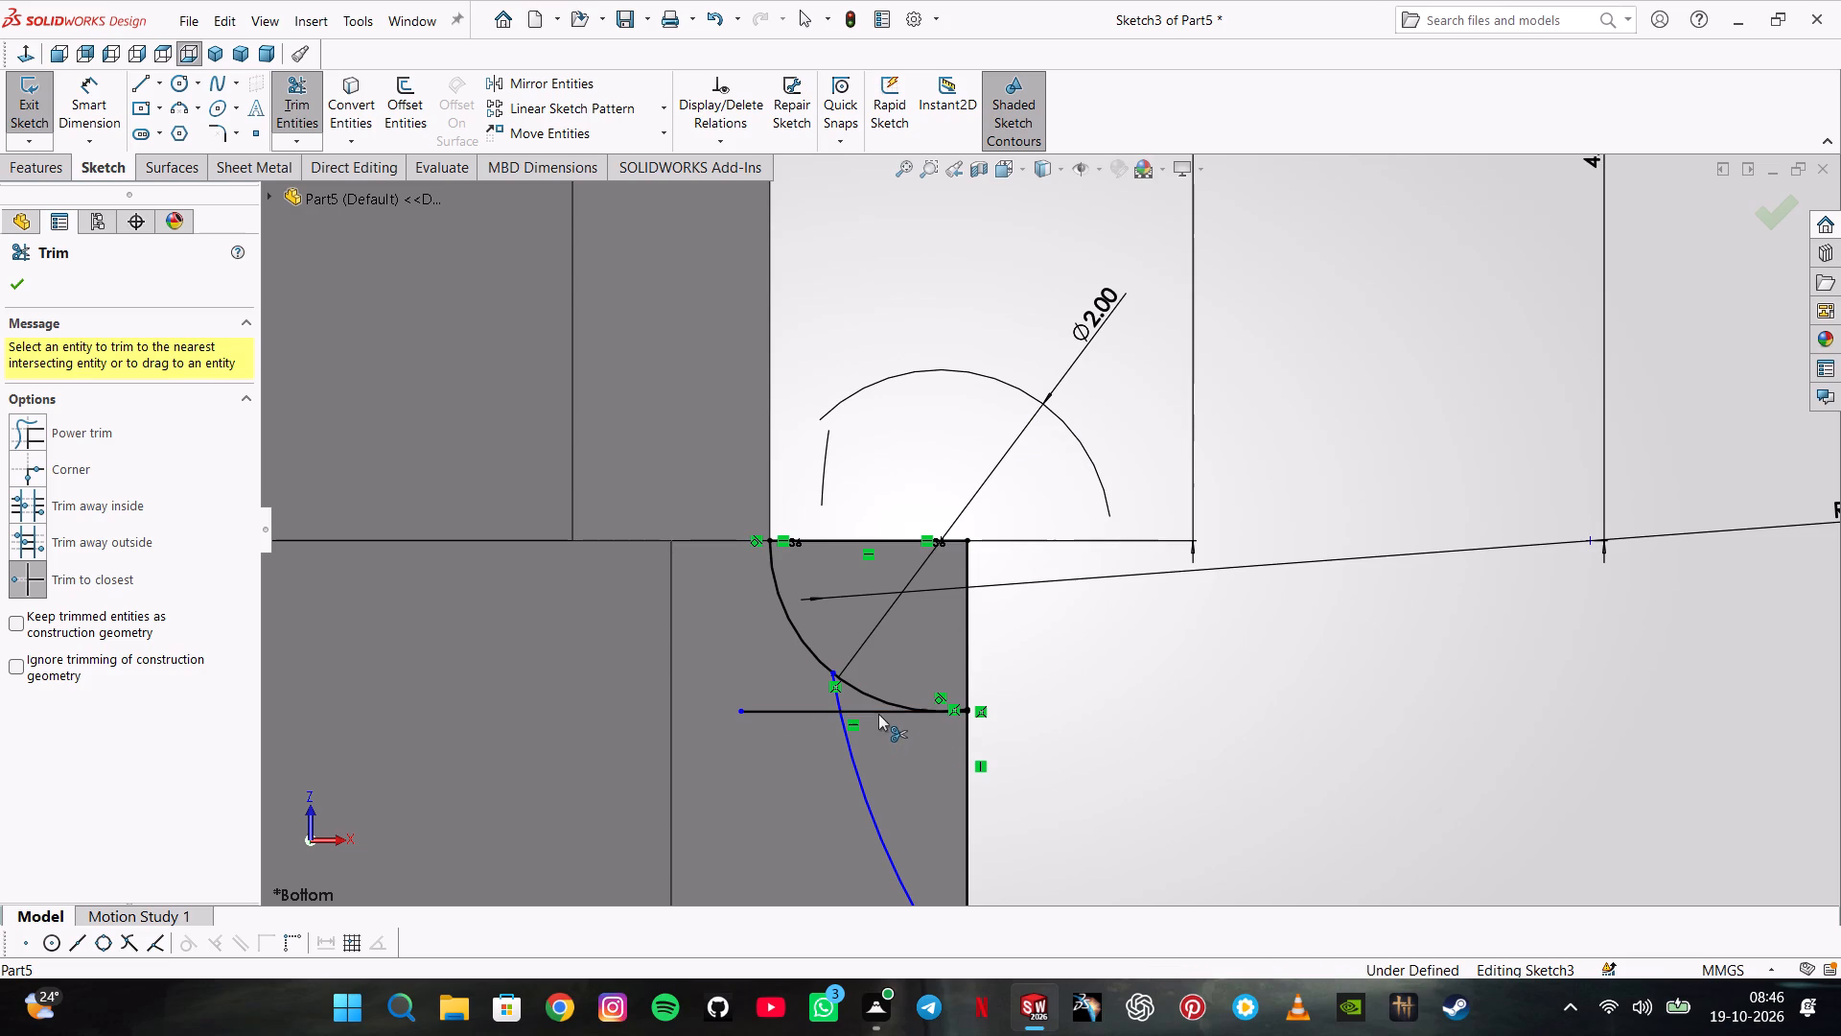
{"action": "left_click", "coordinate": [820, 706]}
{"action": "scroll", "coordinate": [983, 706], "scroll_direction": "down", "scroll_amount": 6}
{"action": "scroll", "coordinate": [896, 683], "scroll_direction": "down", "scroll_amount": 3}
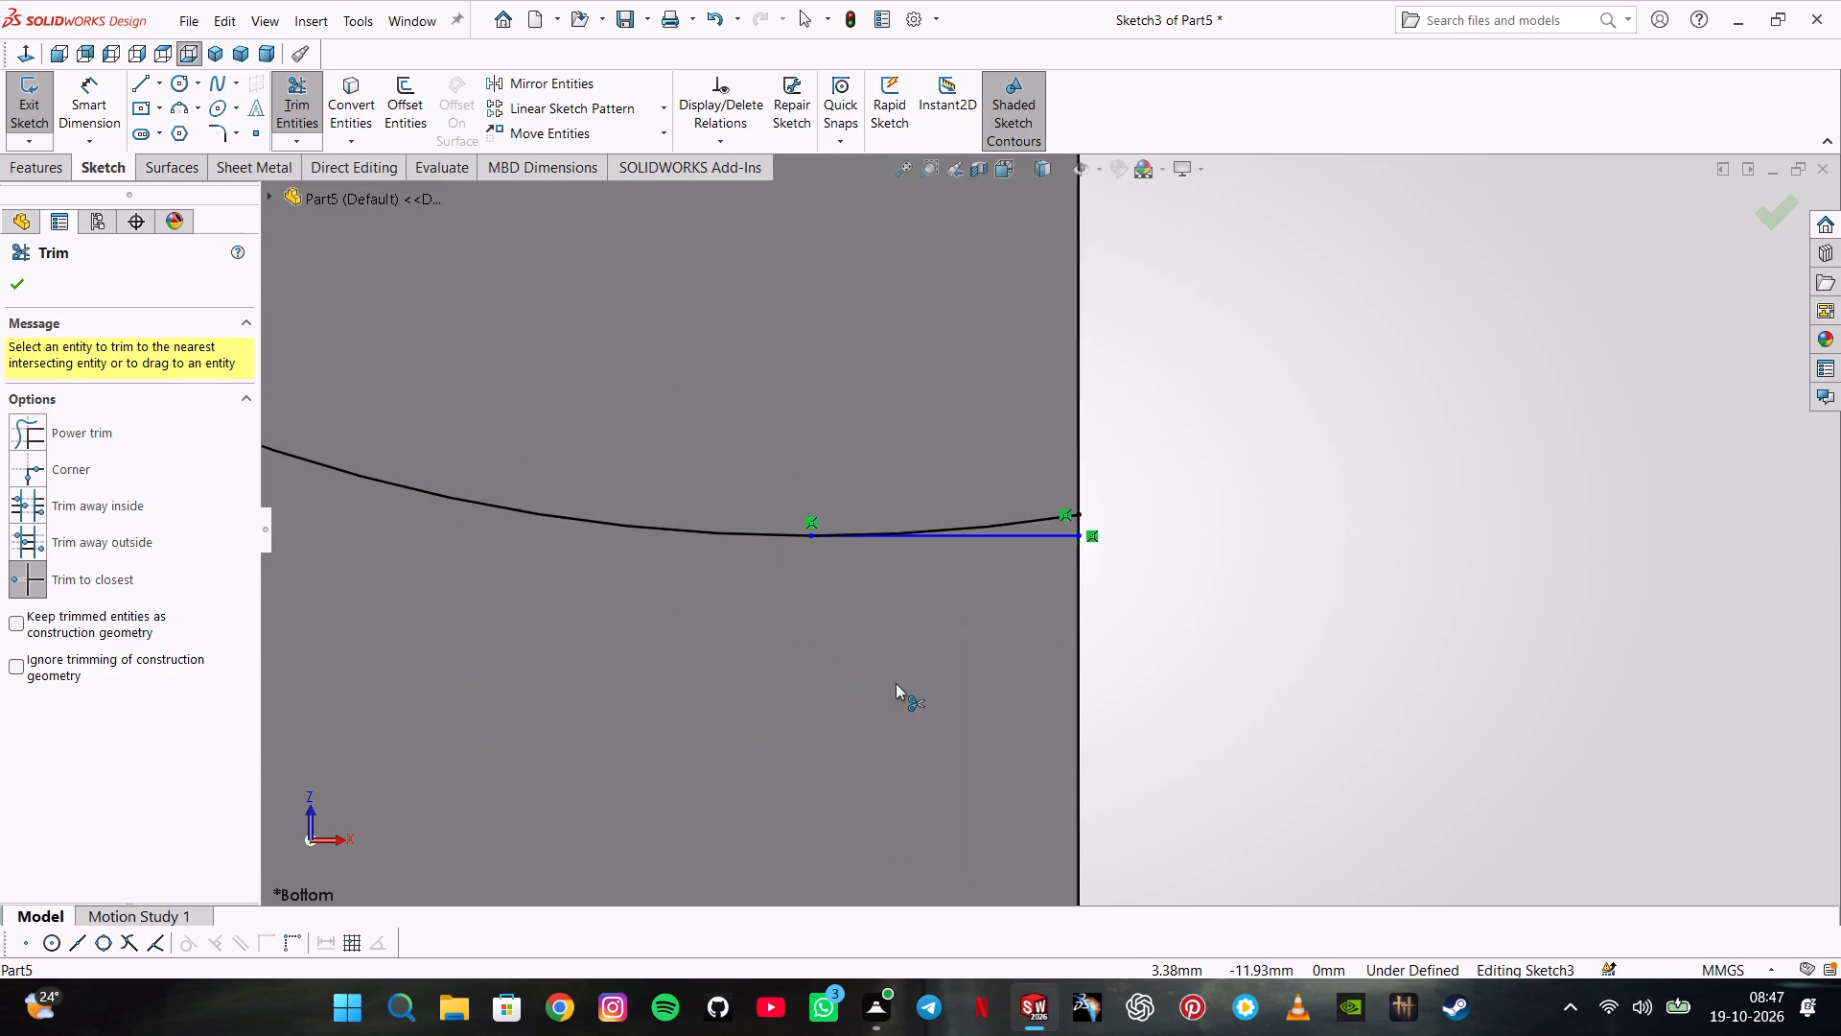
{"action": "scroll", "coordinate": [896, 683], "scroll_direction": "down", "scroll_amount": 2}
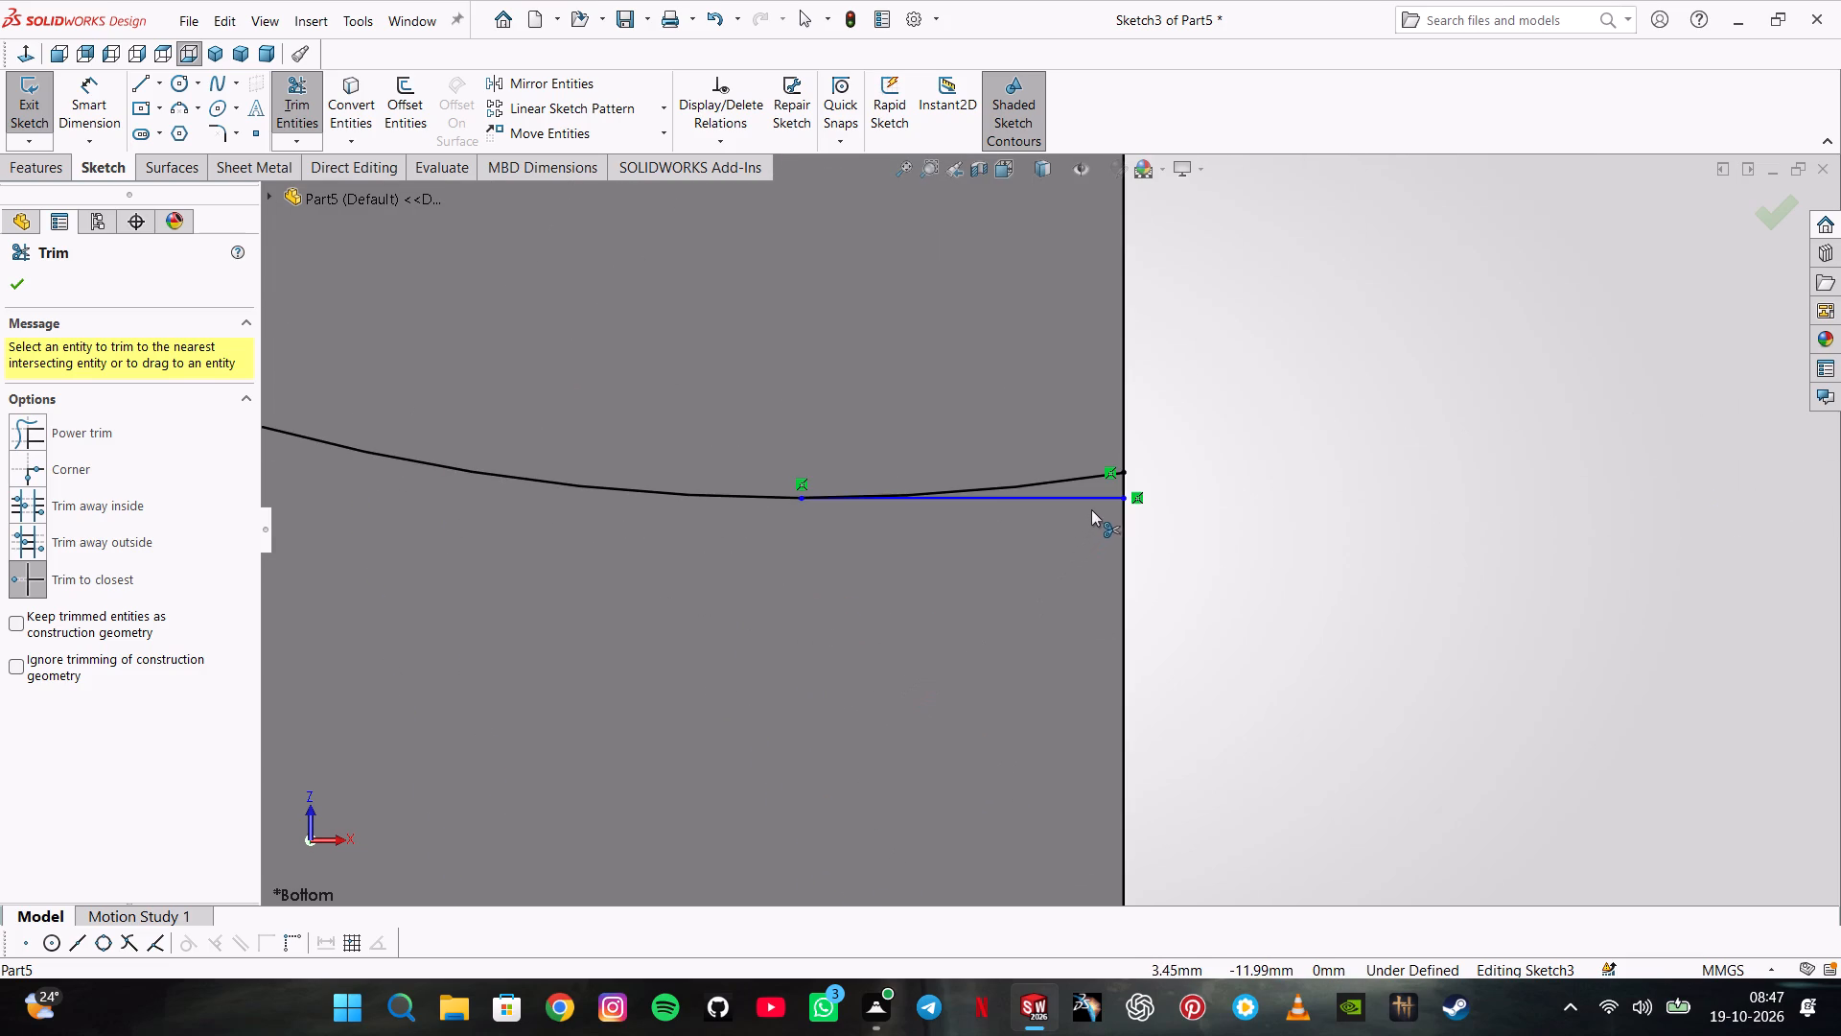
{"action": "left_click", "coordinate": [1100, 501]}
{"action": "left_click", "coordinate": [1066, 482]}
{"action": "scroll", "coordinate": [1061, 480], "scroll_direction": "up", "scroll_amount": 6}
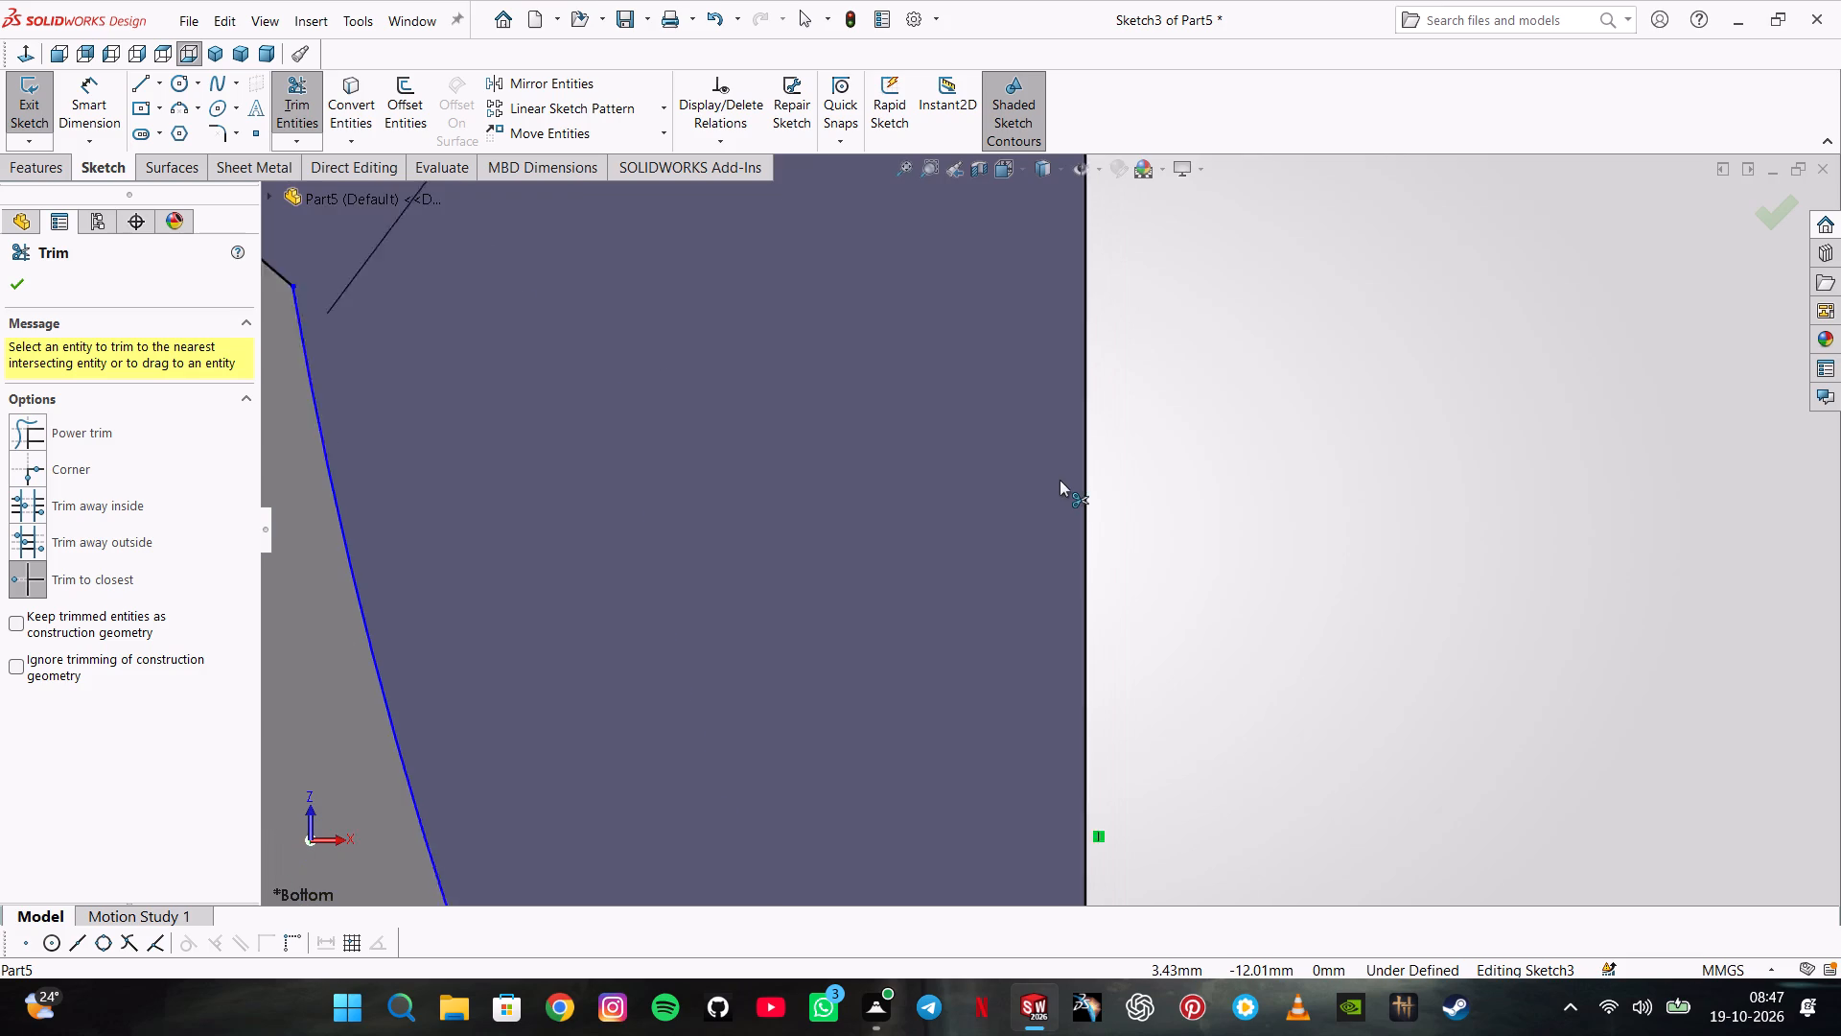
{"action": "scroll", "coordinate": [1060, 480], "scroll_direction": "up", "scroll_amount": 5}
{"action": "scroll", "coordinate": [982, 439], "scroll_direction": "up", "scroll_amount": 2}
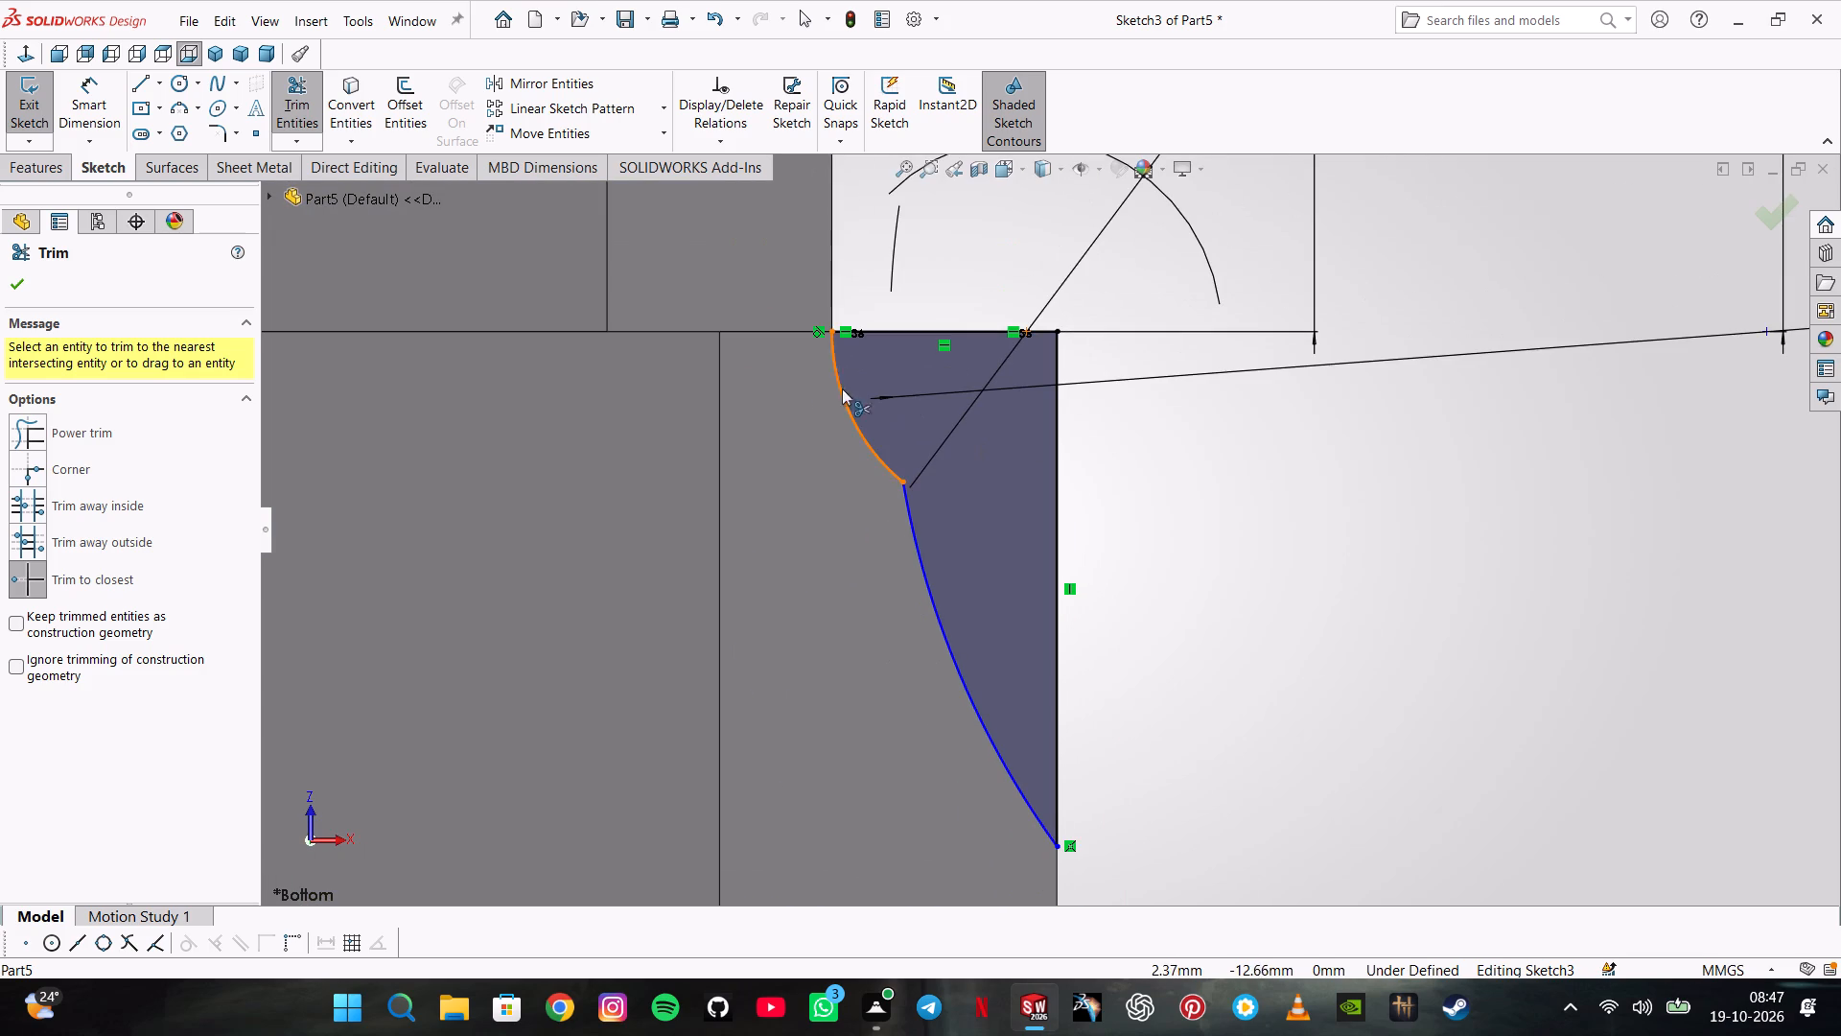
{"action": "key", "text": "Escape"}
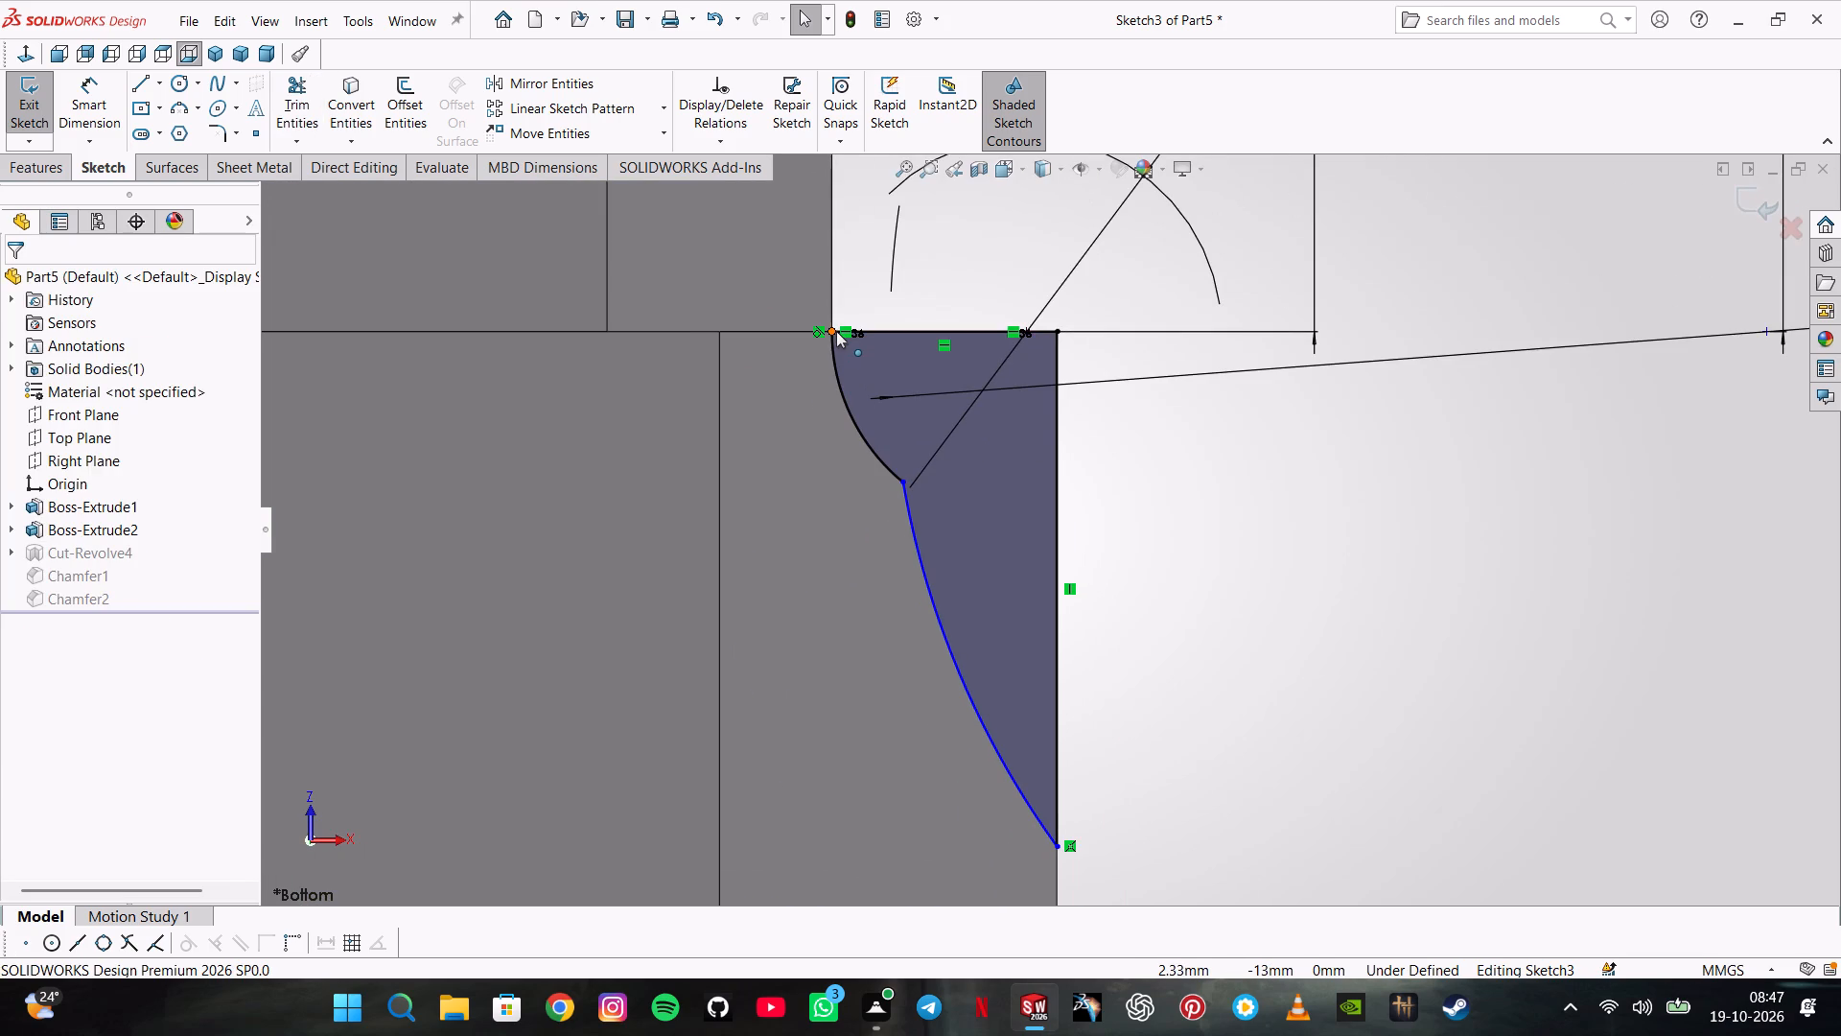
Exit the profile sketch to rebuild the revolved cut, and view the reshaped shoulder at an angle.
{"action": "scroll", "coordinate": [834, 331], "scroll_direction": "up", "scroll_amount": 2}
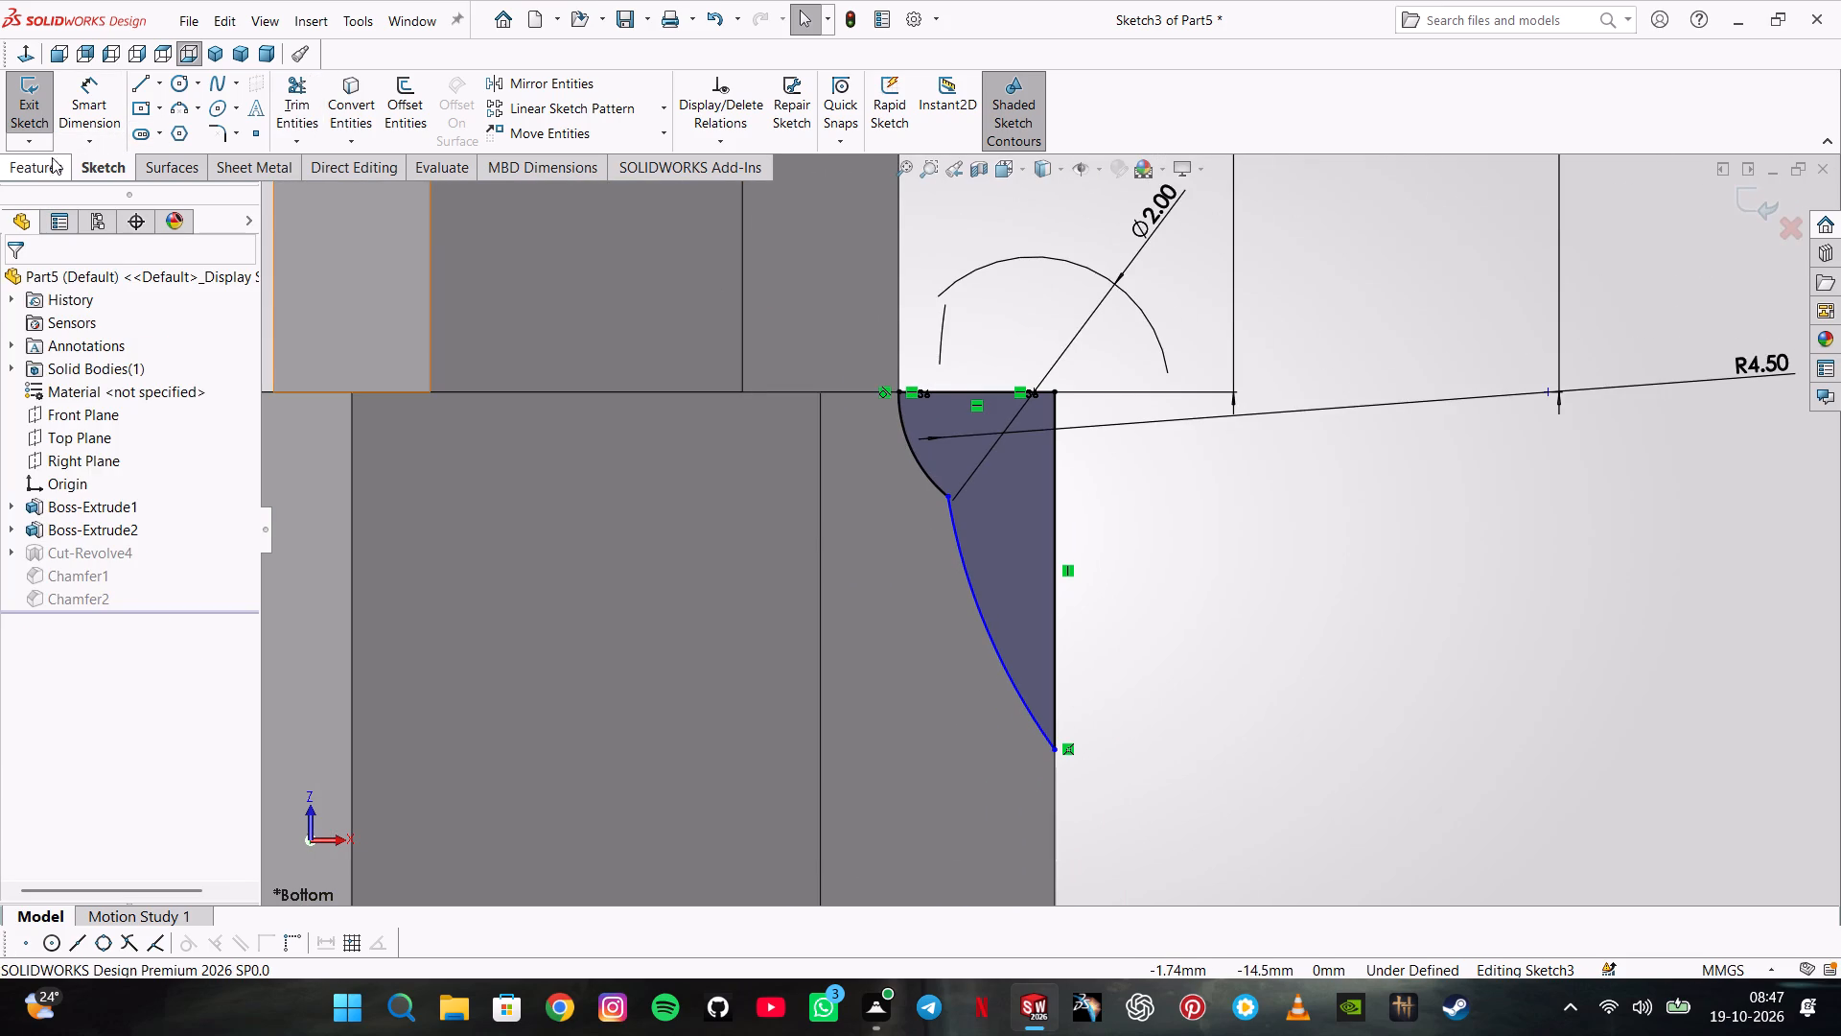
{"action": "left_click", "coordinate": [54, 170]}
{"action": "left_click", "coordinate": [87, 164]}
{"action": "left_click", "coordinate": [16, 104]}
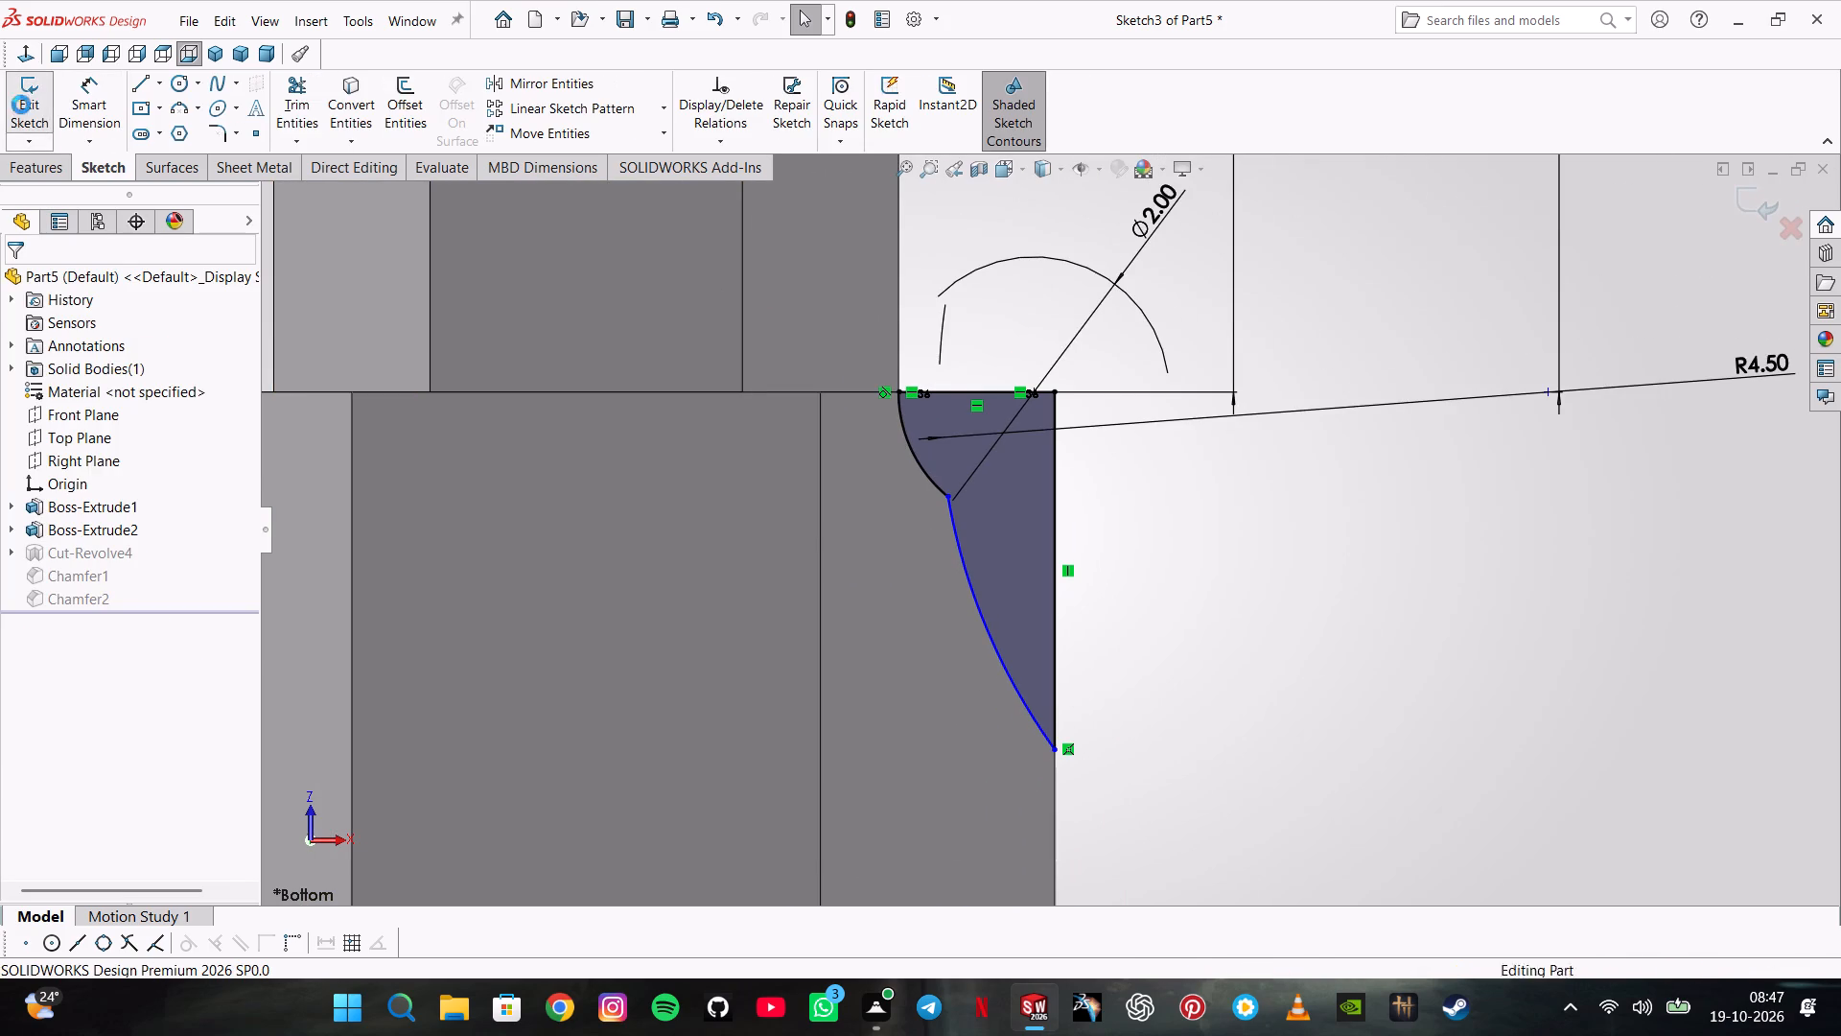
{"action": "middle_click_drag", "start_coordinate": [1062, 399], "coordinate": [1006, 520]}
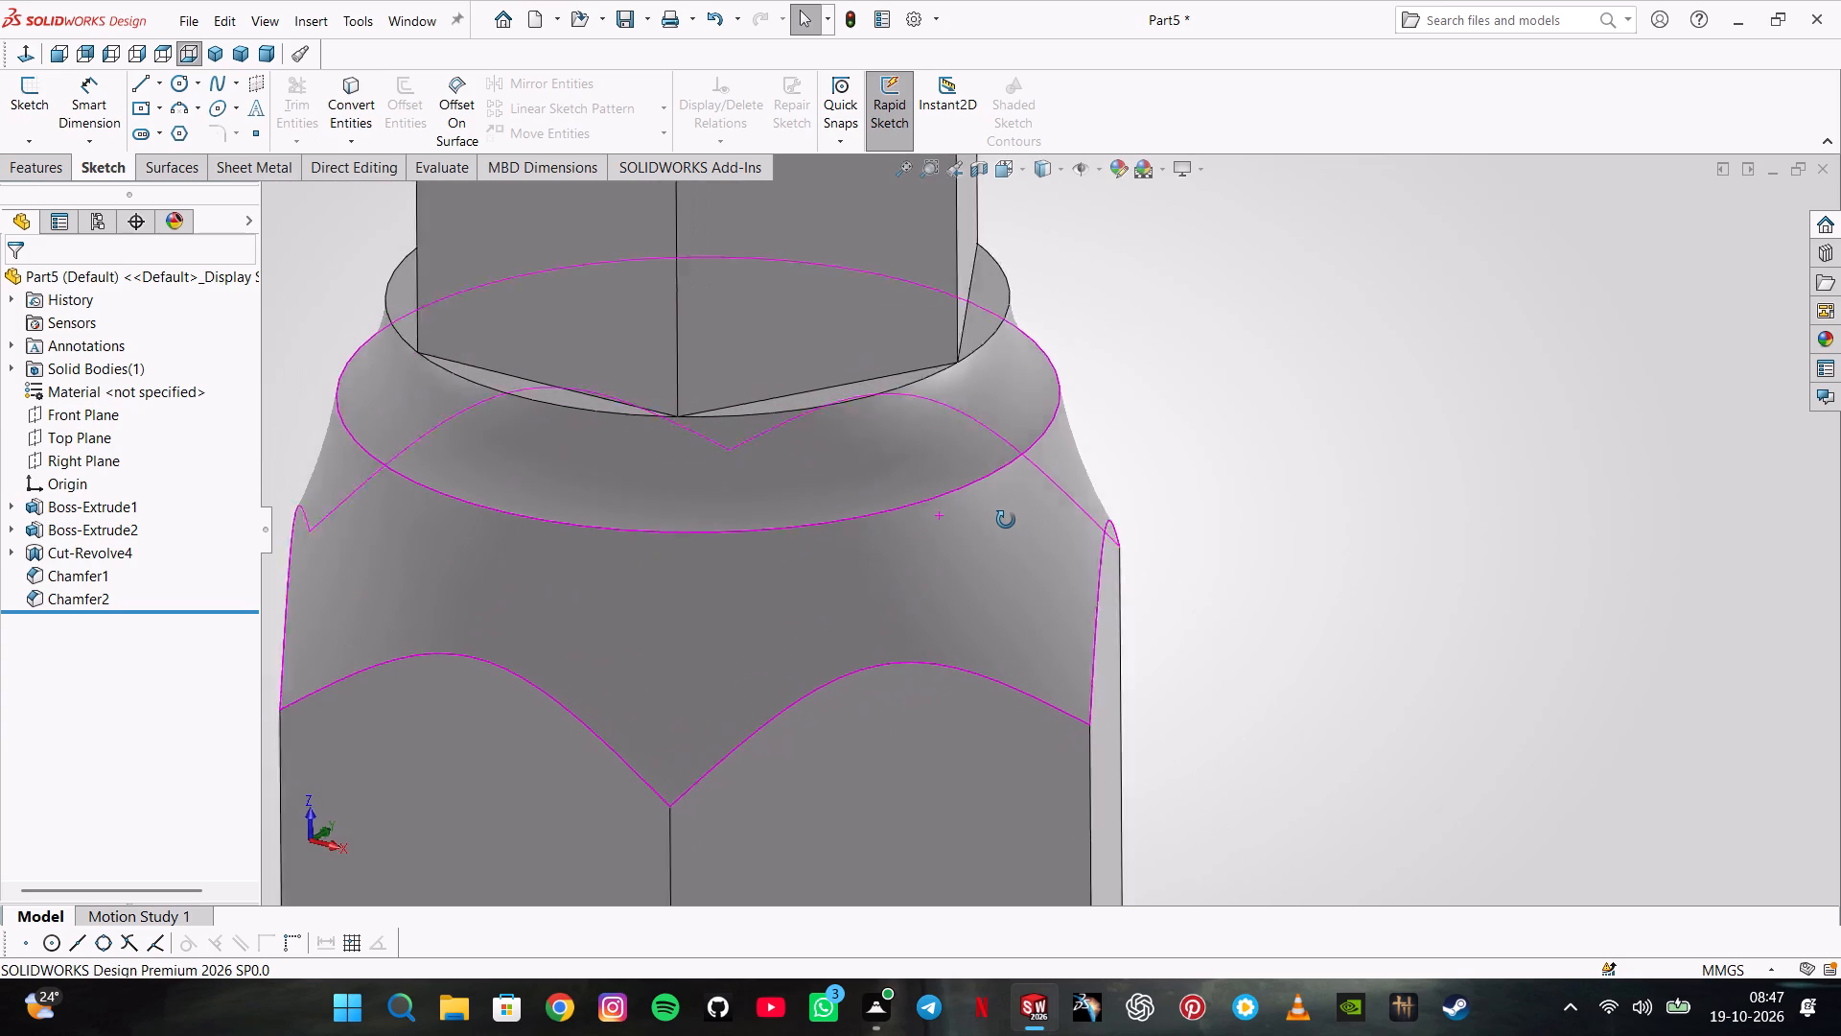
Save the part in isometric view as a SOLIDWORKS part named Part53SLDPRT in the LEVEL6 folder.
{"action": "middle_click_drag", "start_coordinate": [1006, 520], "coordinate": [1008, 522]}
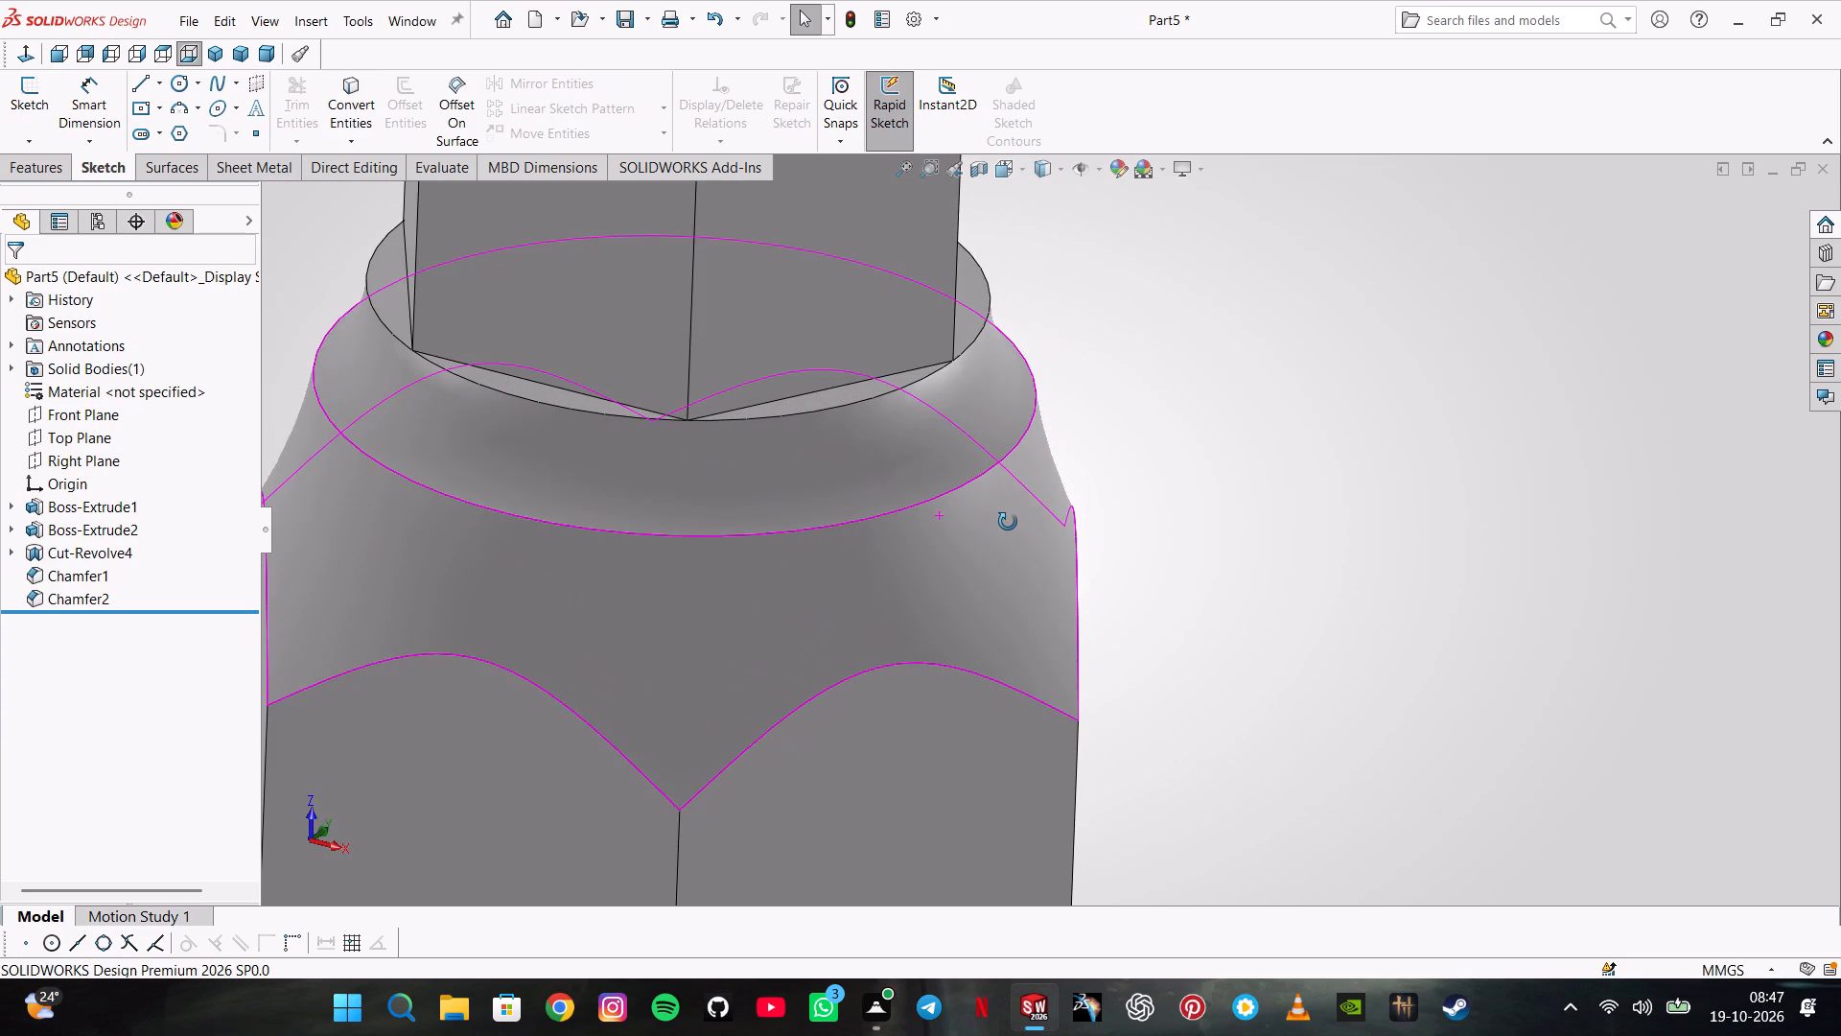
{"action": "middle_click_drag", "start_coordinate": [1008, 522], "coordinate": [1027, 482]}
{"action": "scroll", "coordinate": [1027, 482], "scroll_direction": "up", "scroll_amount": 8}
{"action": "left_click", "coordinate": [203, 52]}
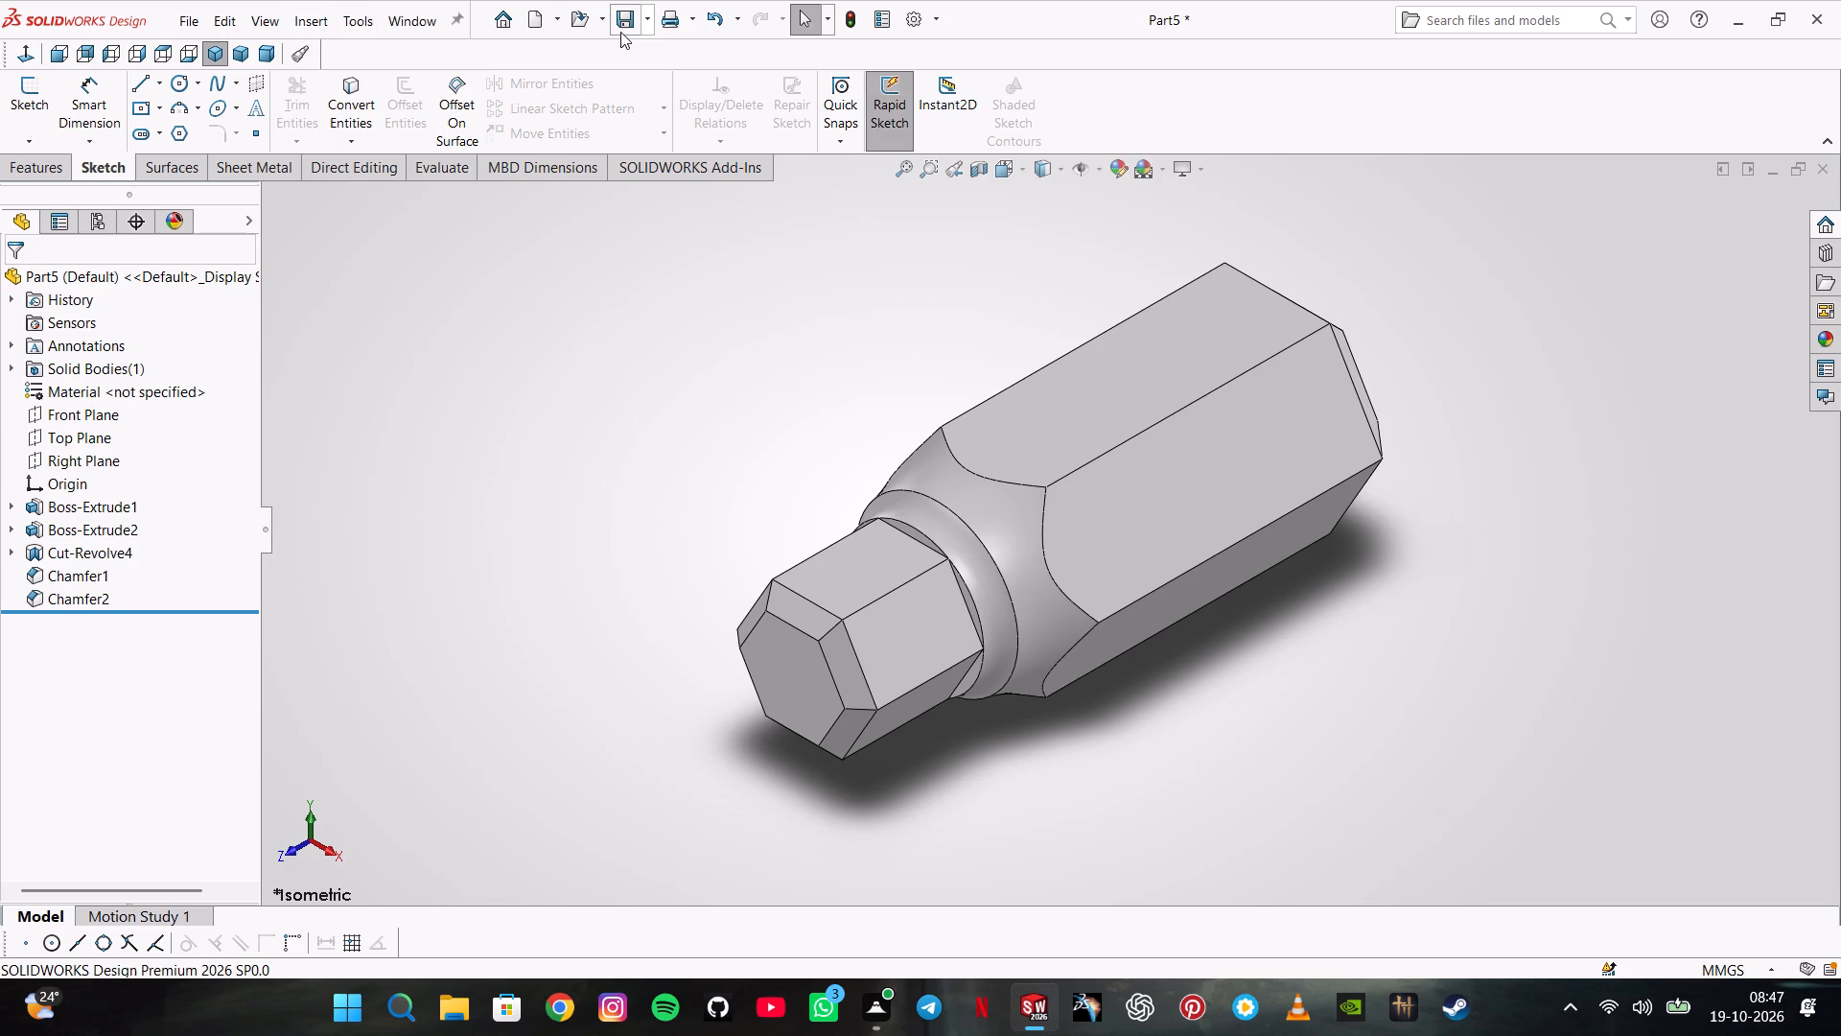
{"action": "left_click", "coordinate": [613, 33]}
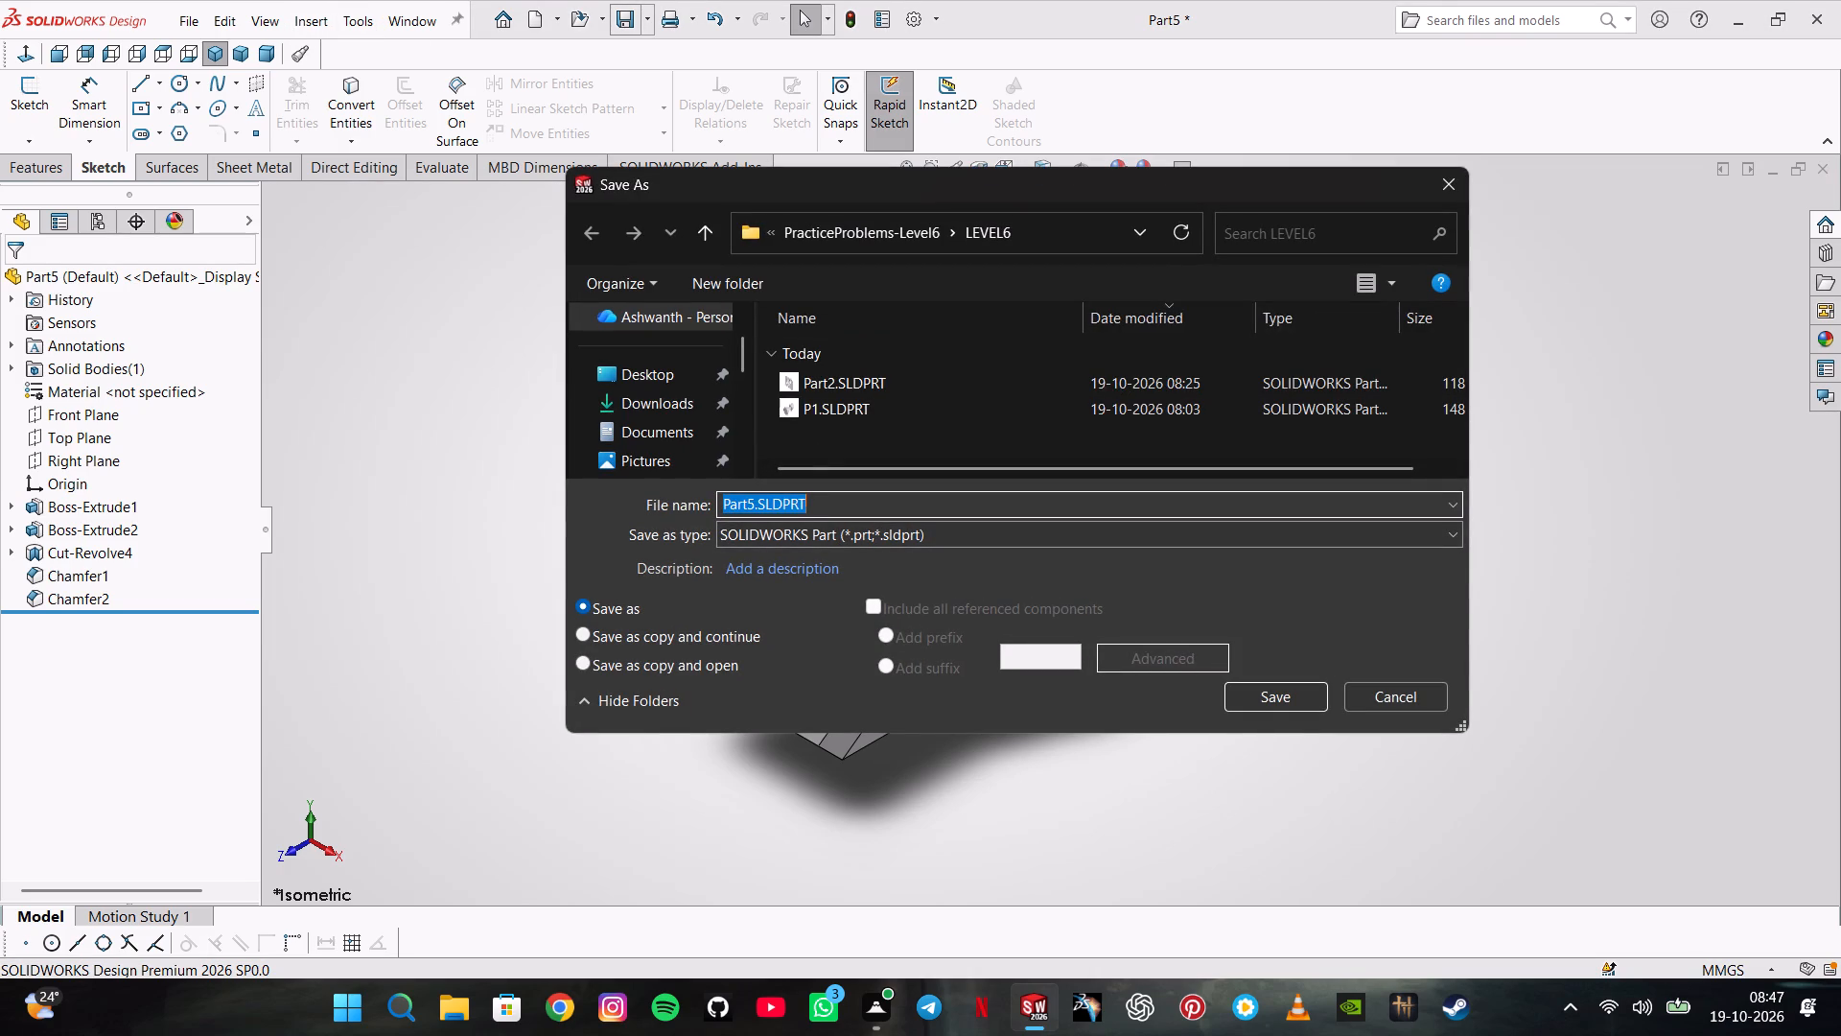
{"action": "left_click", "coordinate": [756, 498]}
{"action": "key", "text": "BackSpace"}
{"action": "key", "text": "3"}
{"action": "key", "text": "Return"}
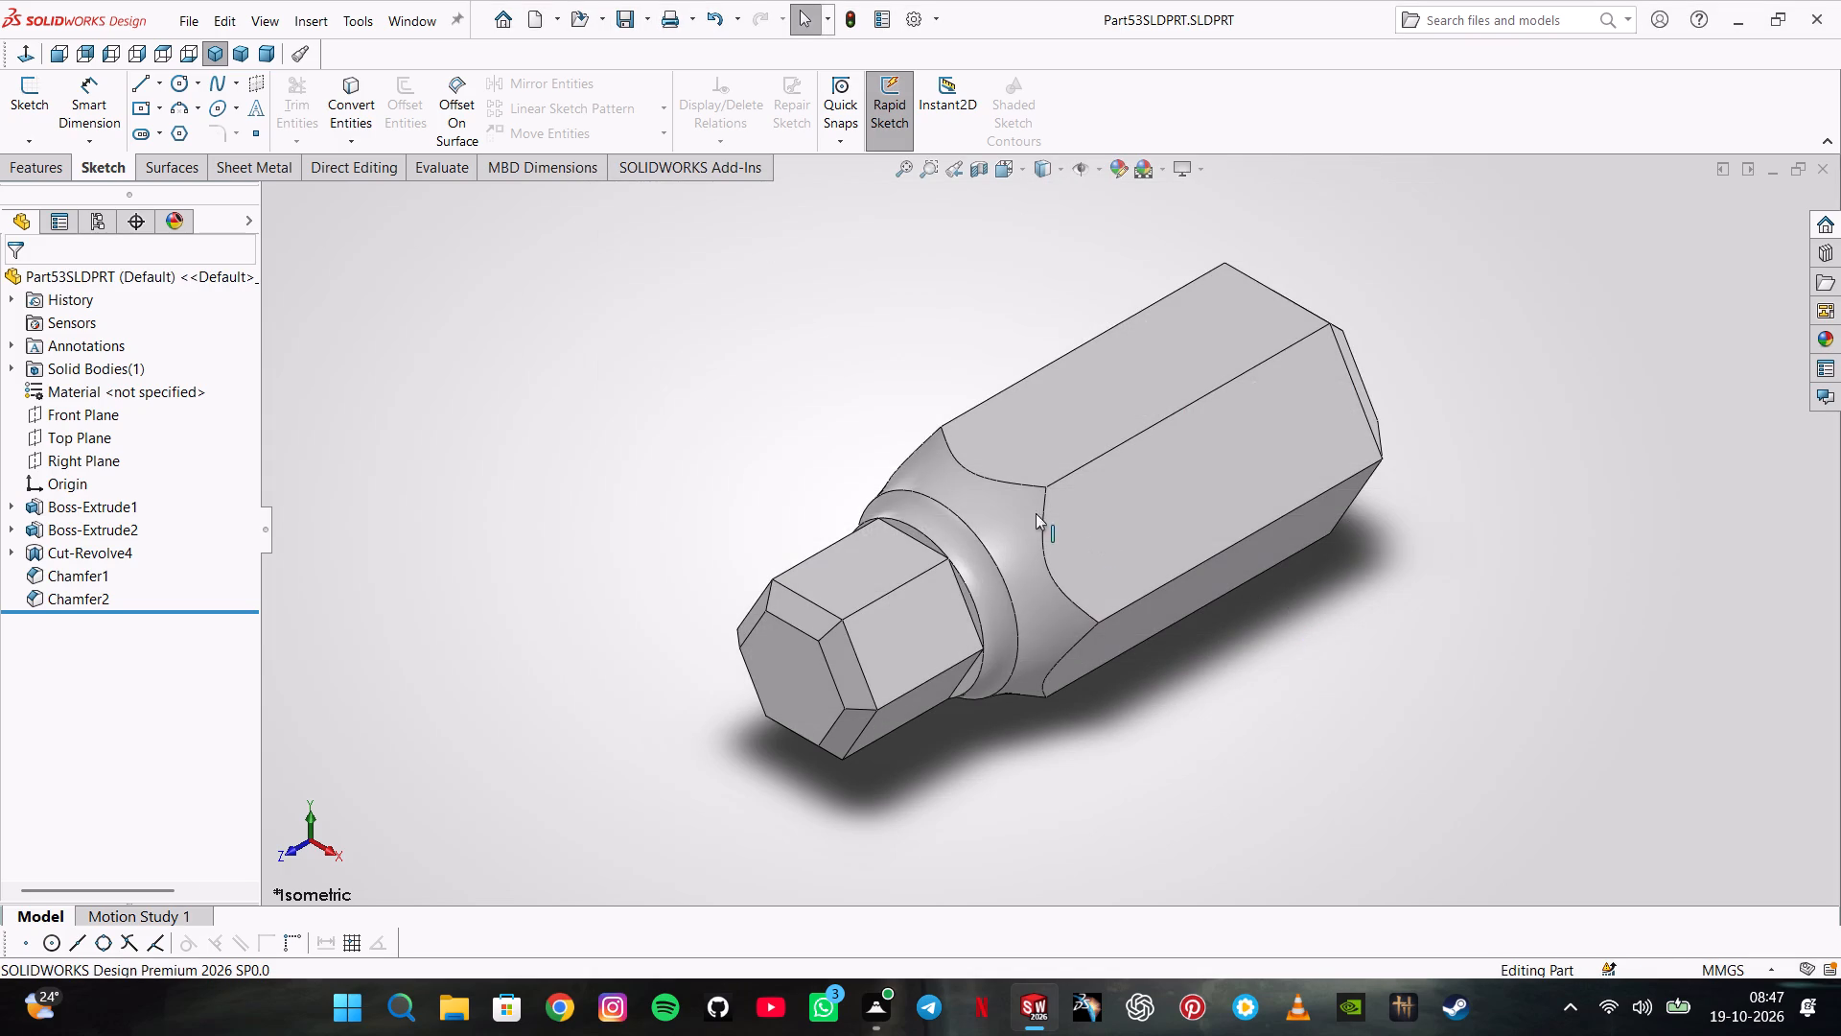
Save a copy of the part in Adobe Portable Document Format as Part53SLDPRT.pdf in the LEVEL6 folder.
{"action": "left_click", "coordinate": [637, 14]}
{"action": "left_click", "coordinate": [652, 18]}
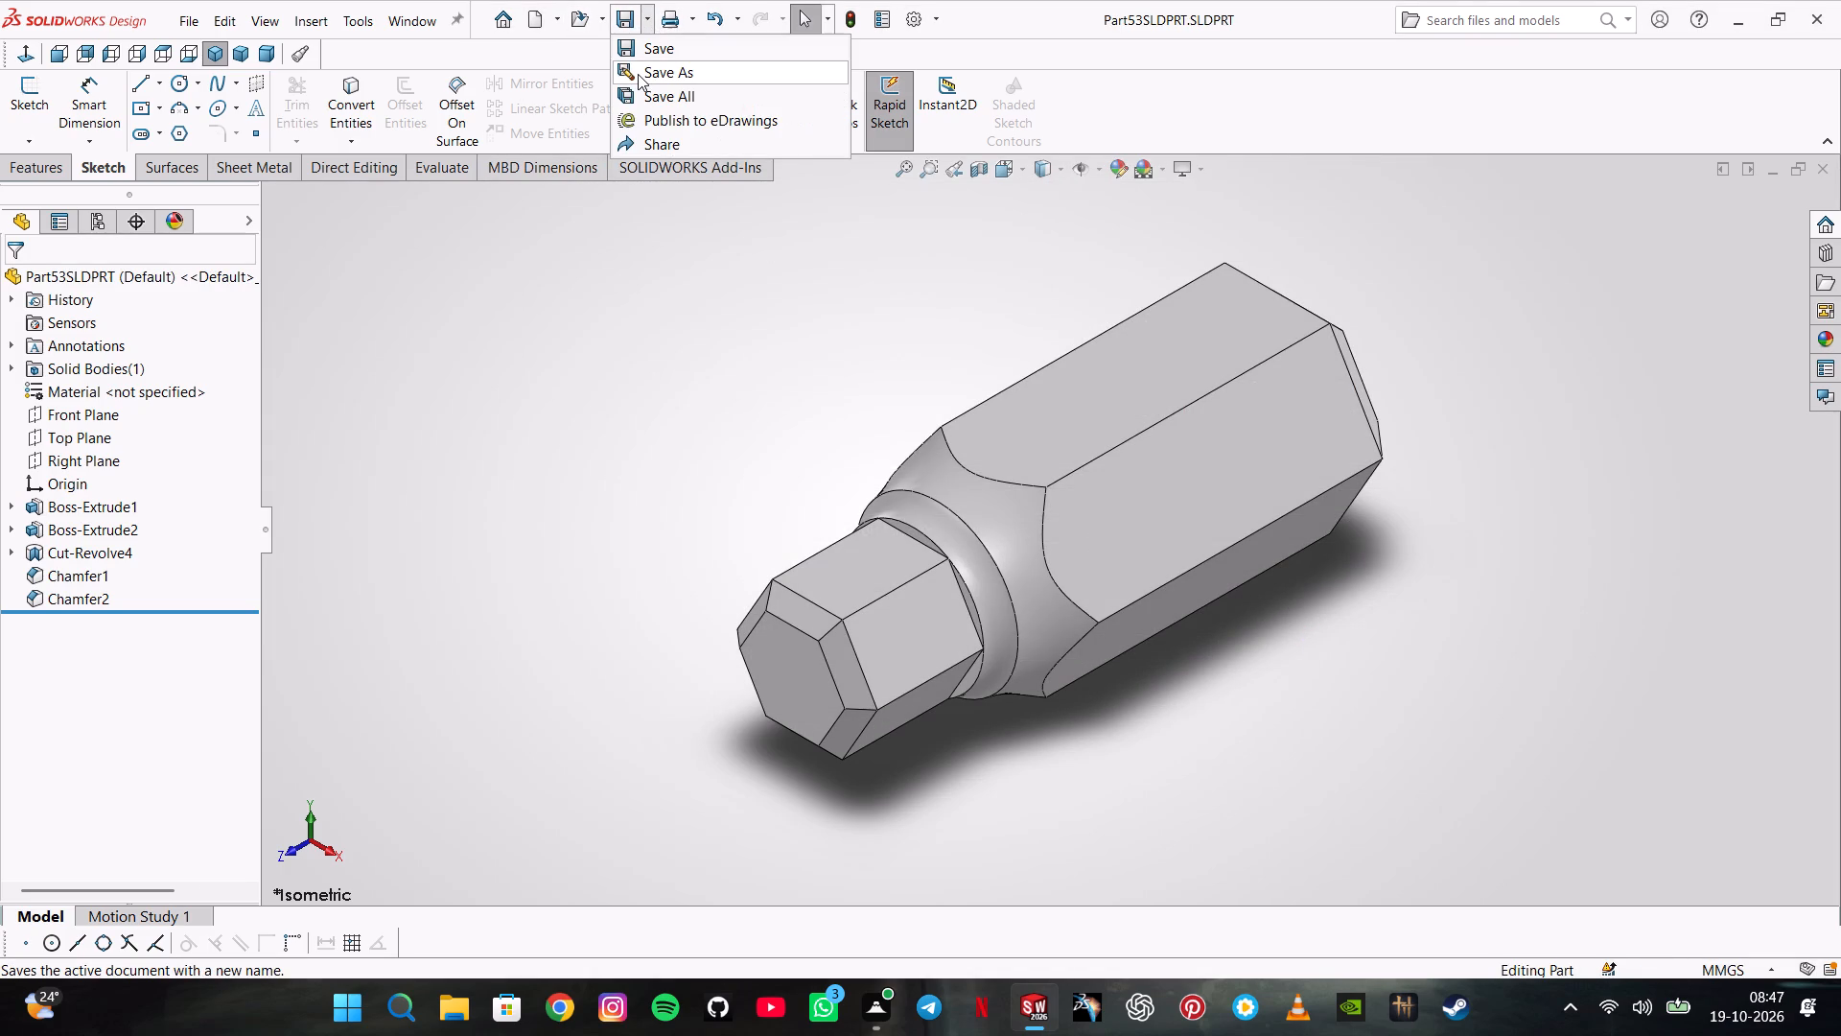
{"action": "double_click", "coordinate": [632, 24]}
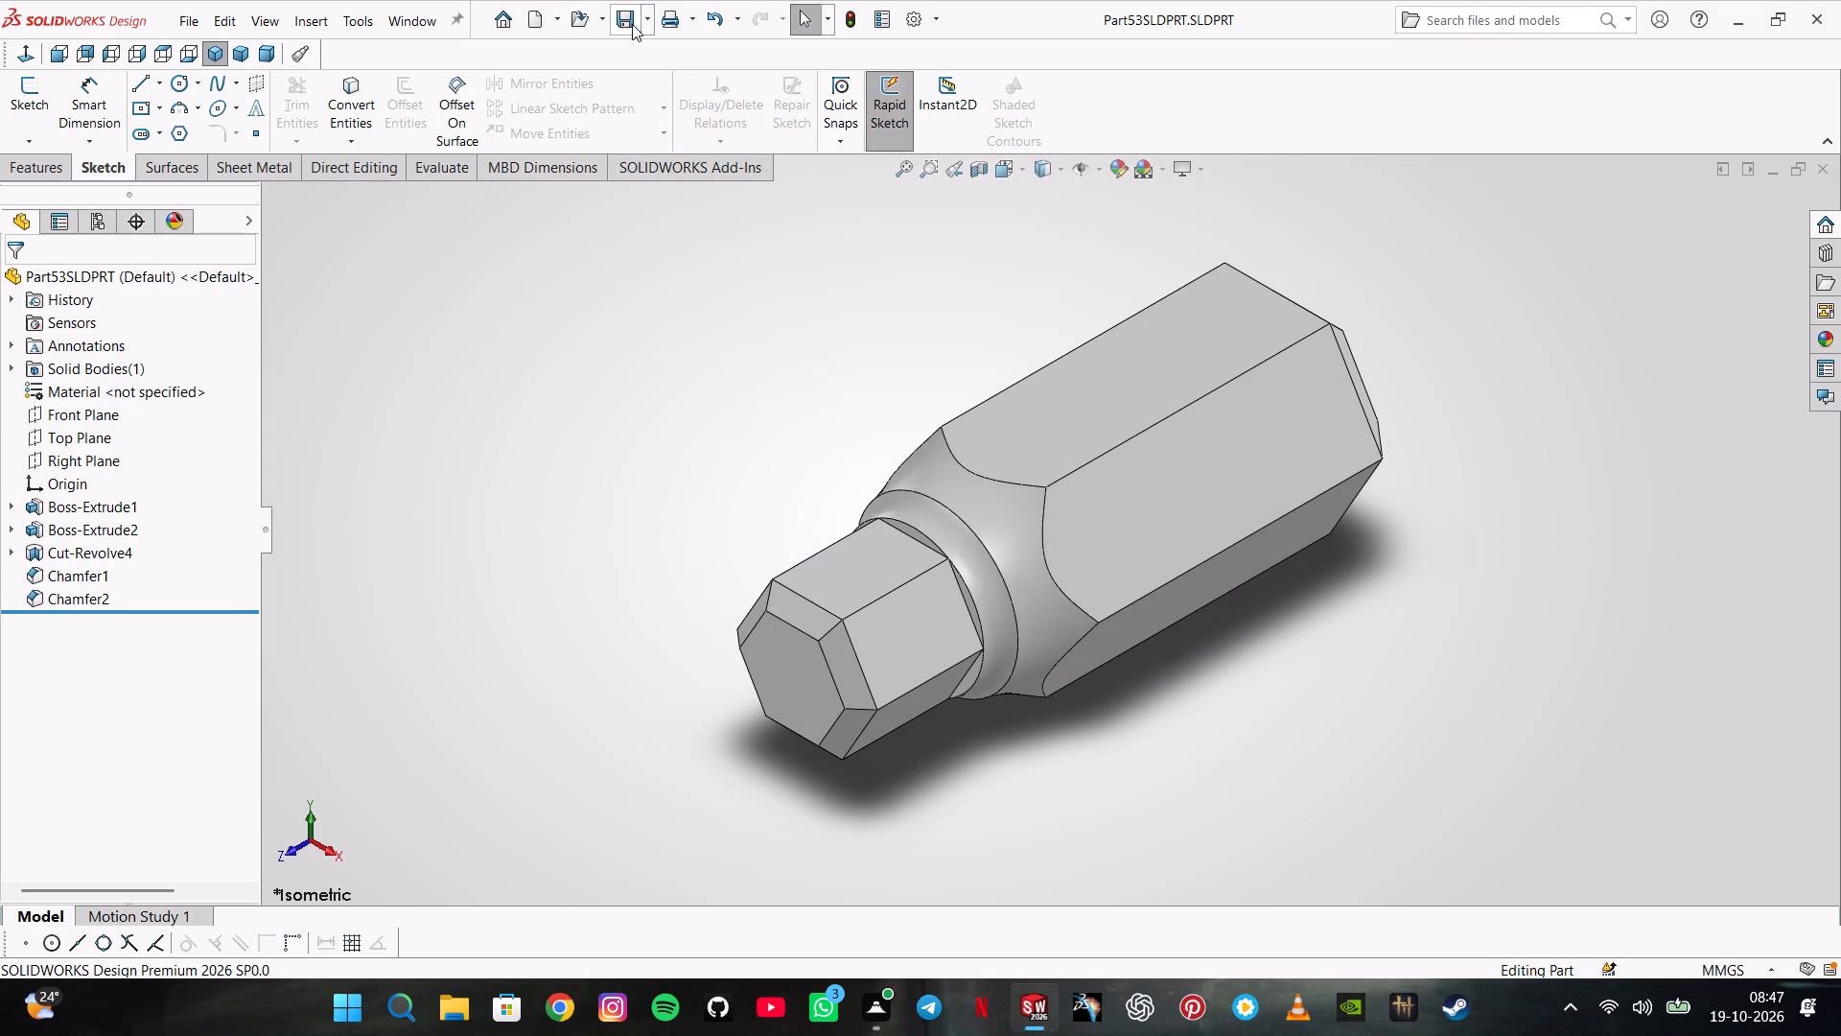
{"action": "left_click", "coordinate": [645, 17]}
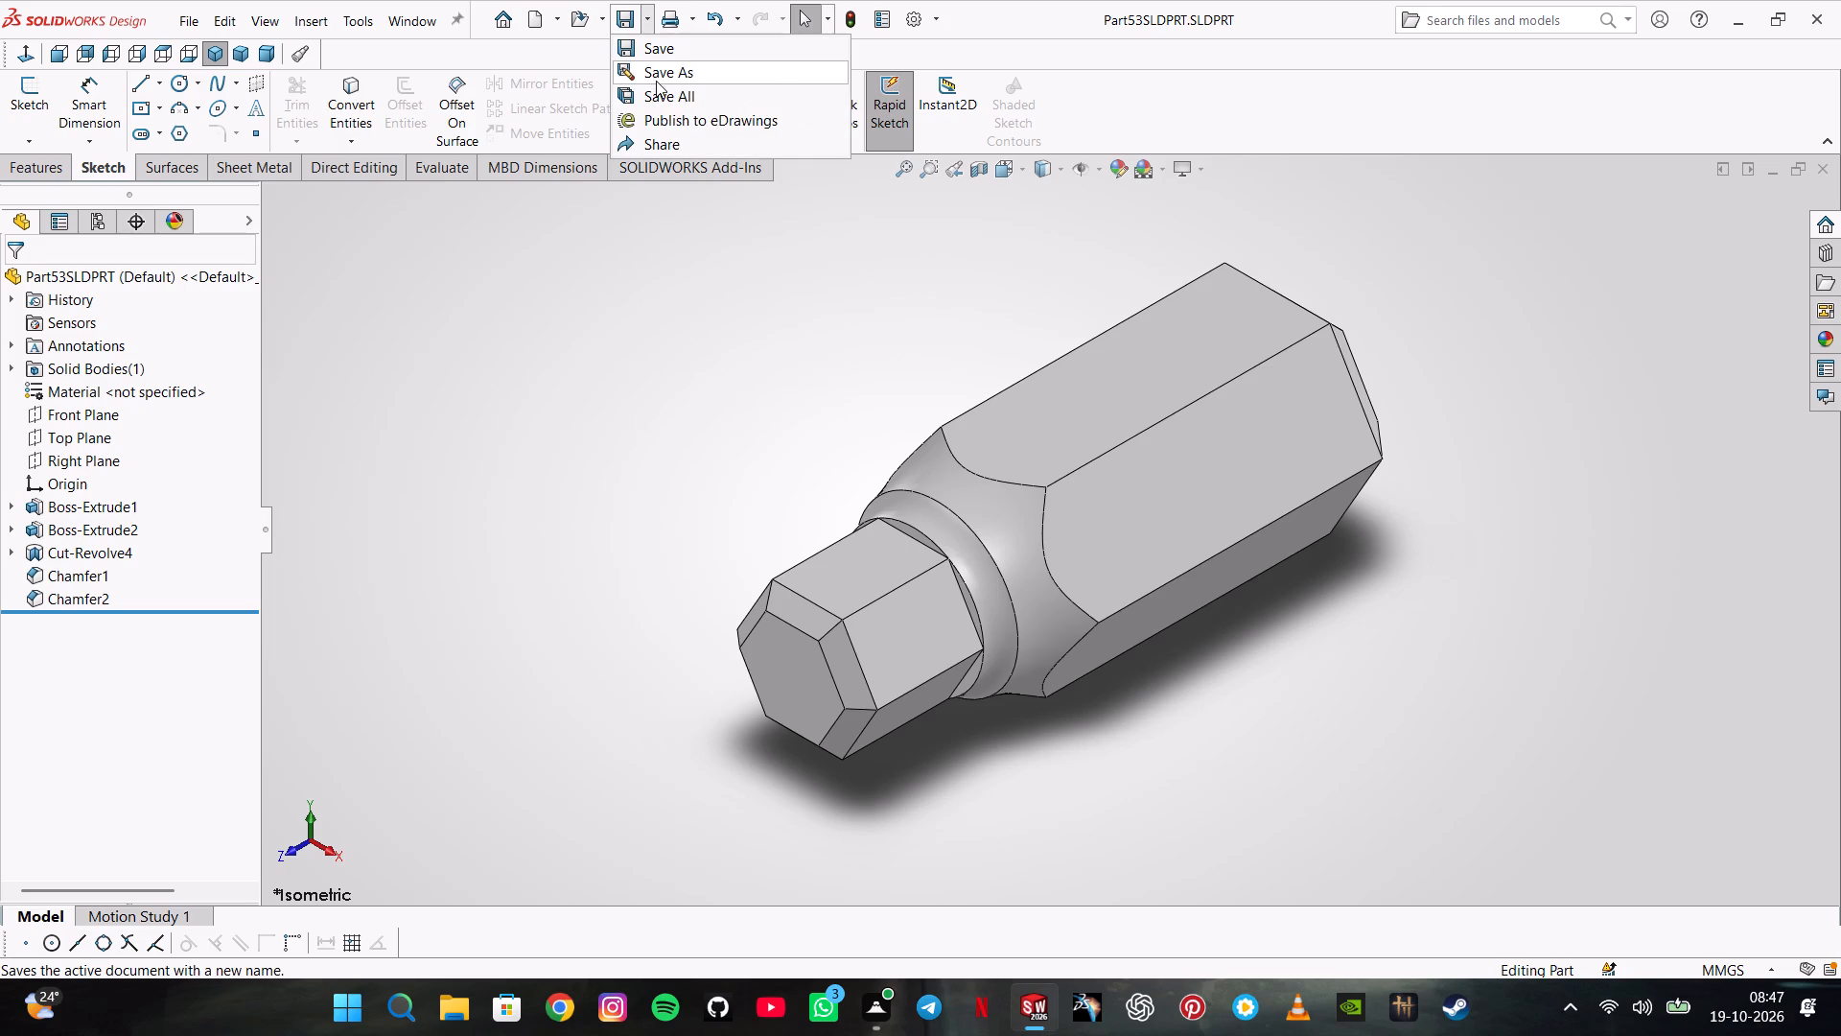
{"action": "left_click", "coordinate": [656, 81]}
{"action": "left_click", "coordinate": [794, 536]}
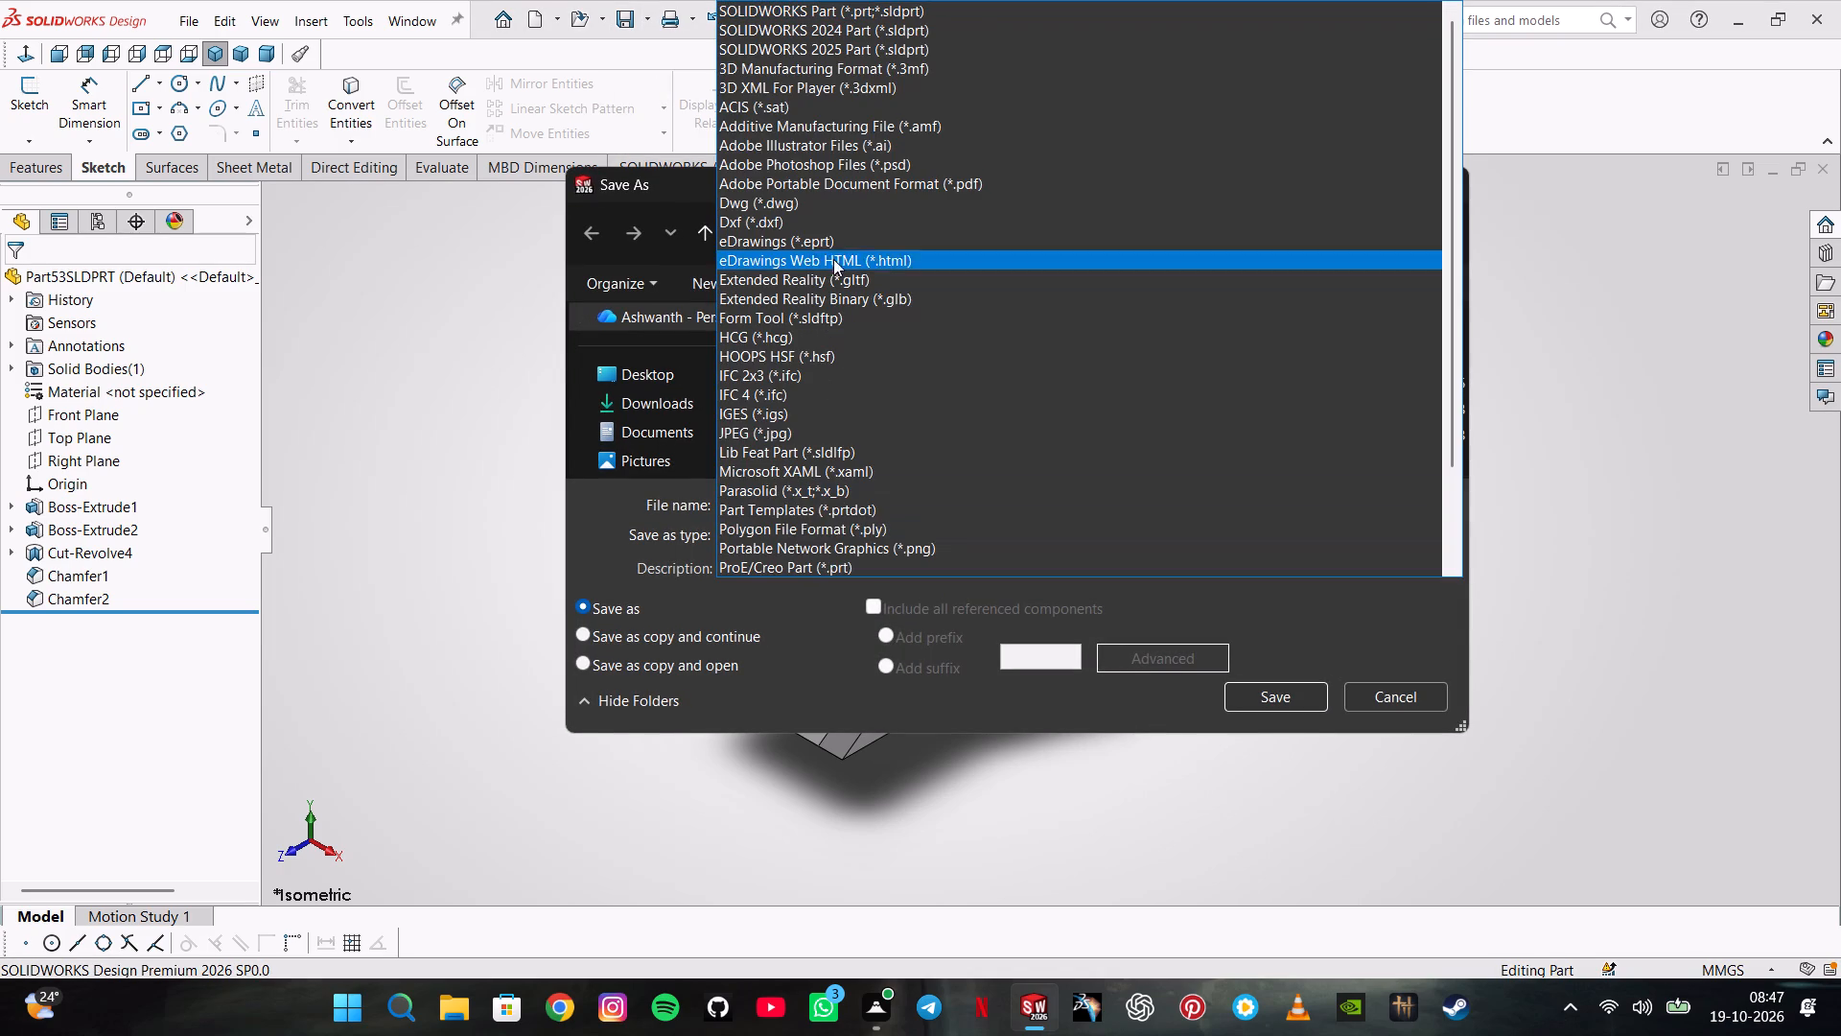
{"action": "double_click", "coordinate": [840, 194]}
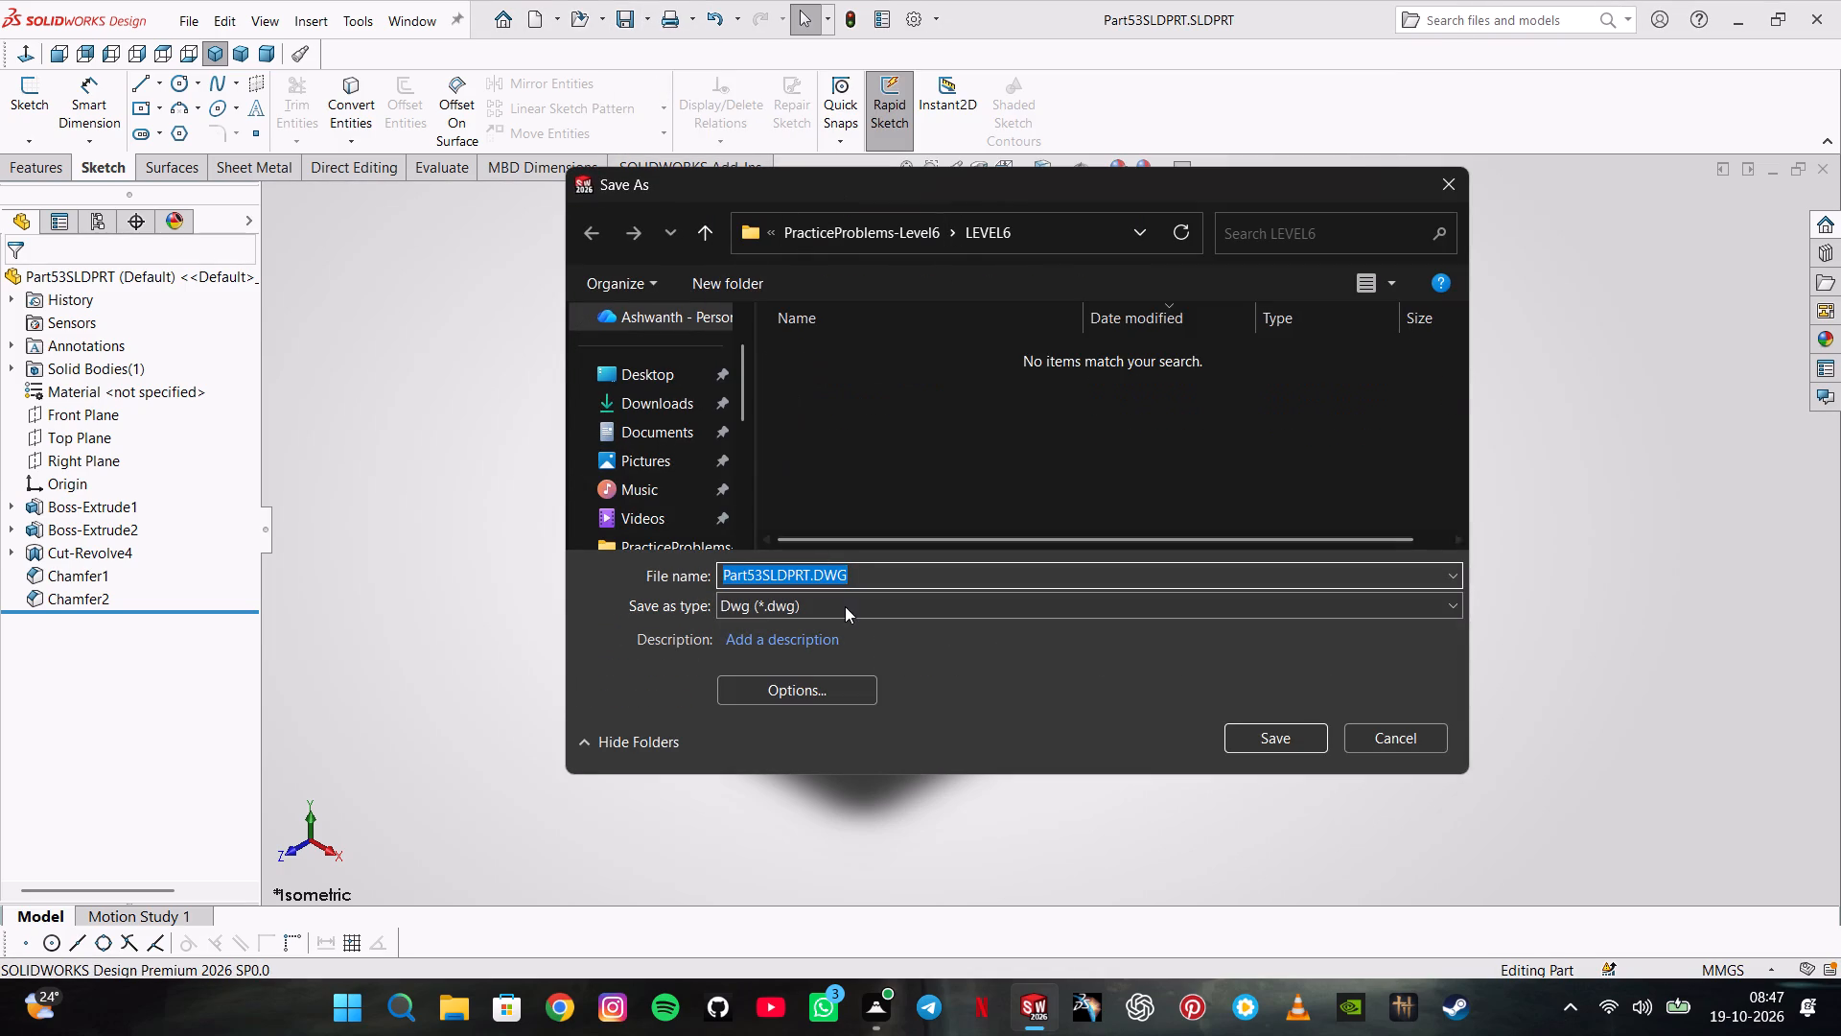
{"action": "left_click", "coordinate": [845, 606]}
{"action": "left_click", "coordinate": [901, 88]}
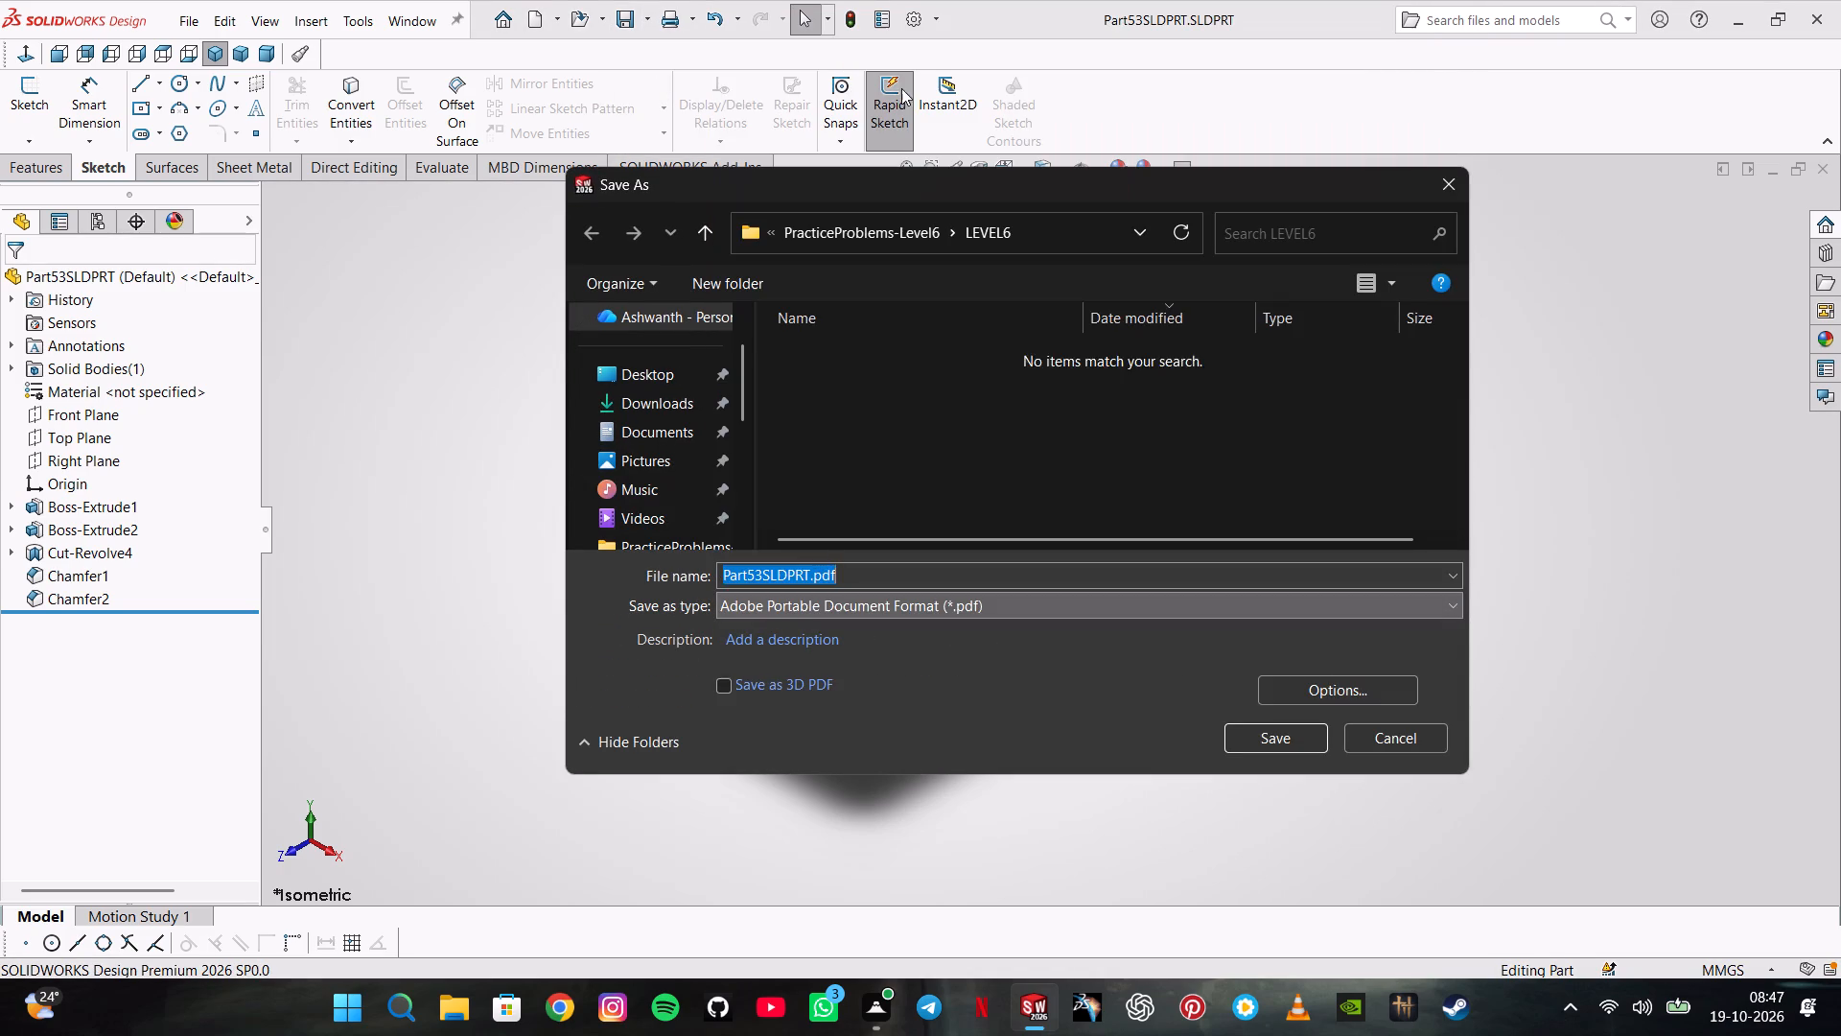
{"action": "key", "text": "Return"}
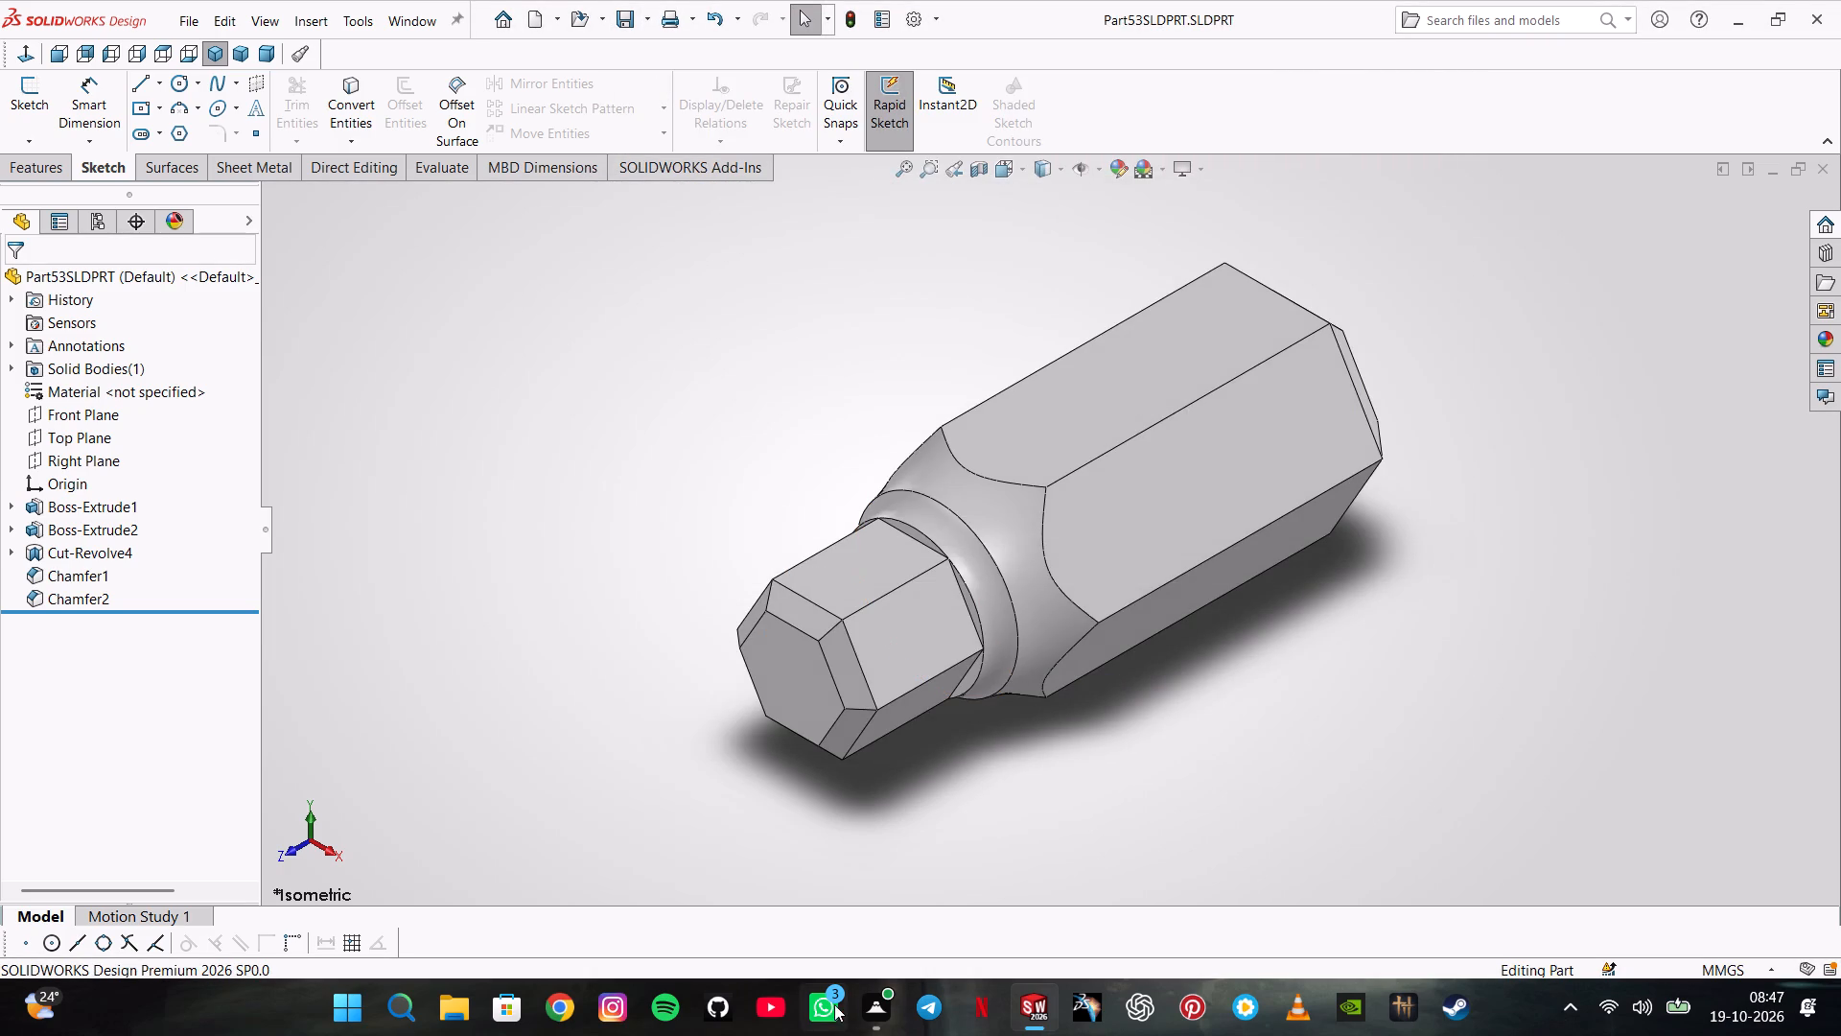